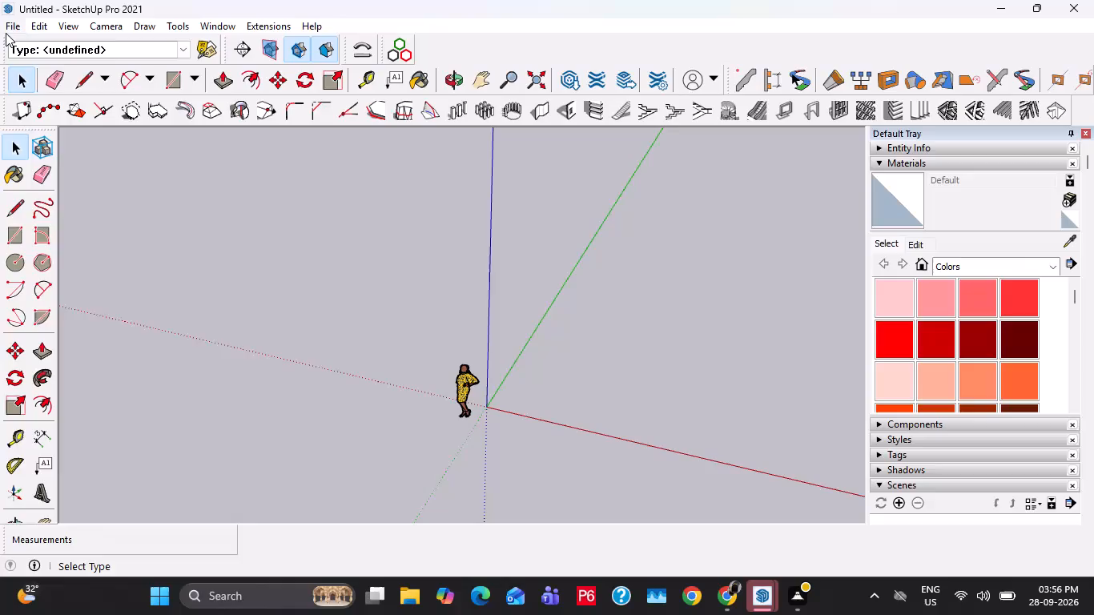
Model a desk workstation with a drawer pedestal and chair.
Import the DESK DESIGN picture as an image and place it flat on the ground from the origin, about 7' 4" high.
left_click(6, 33)
left_click(78, 309)
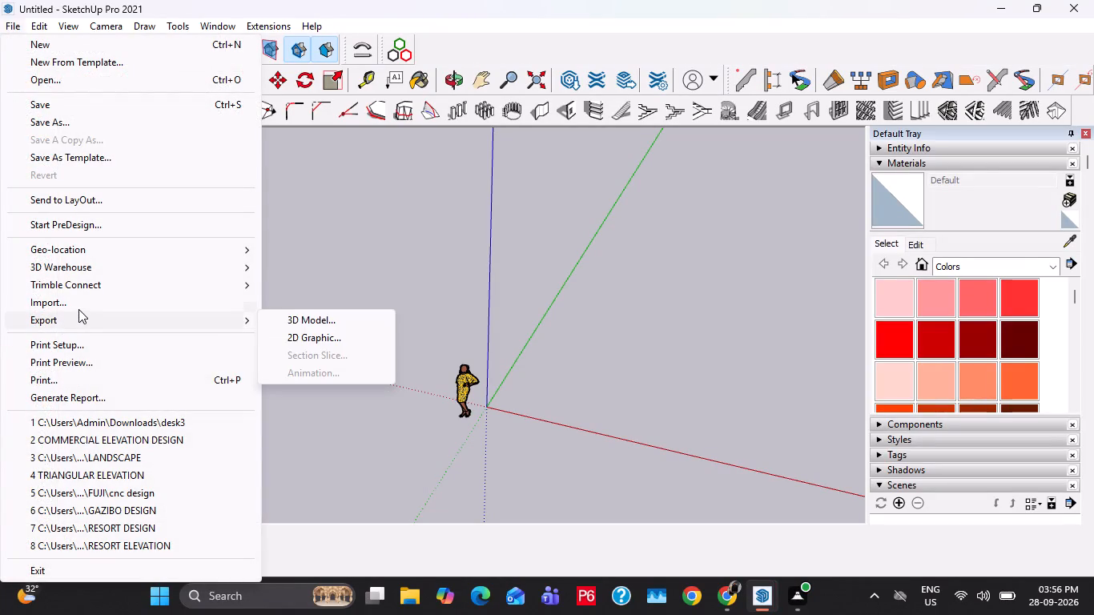
left_click(503, 364)
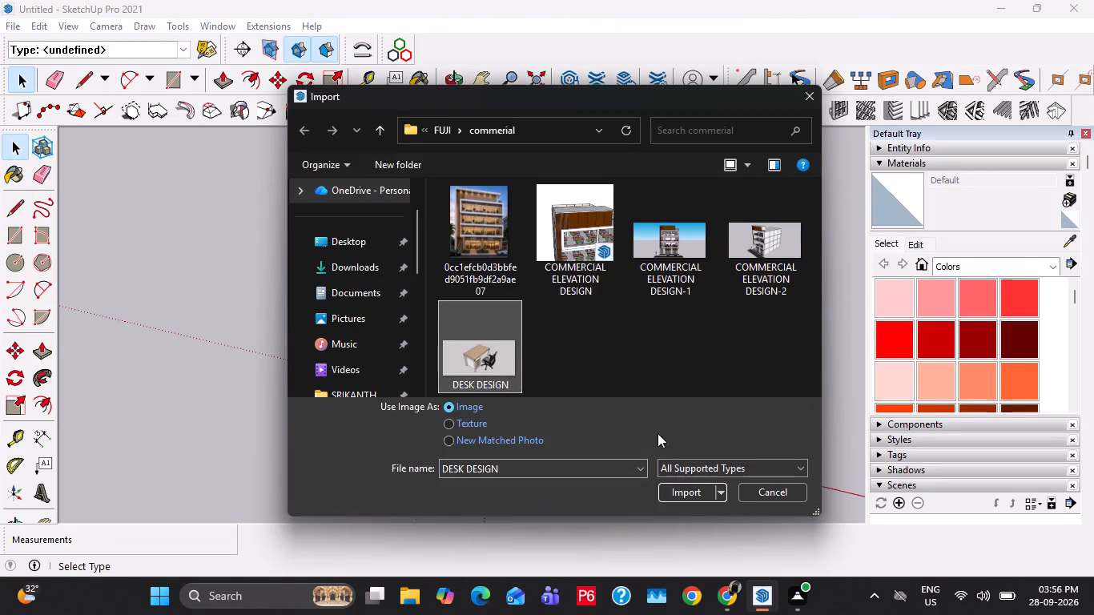
left_click(686, 496)
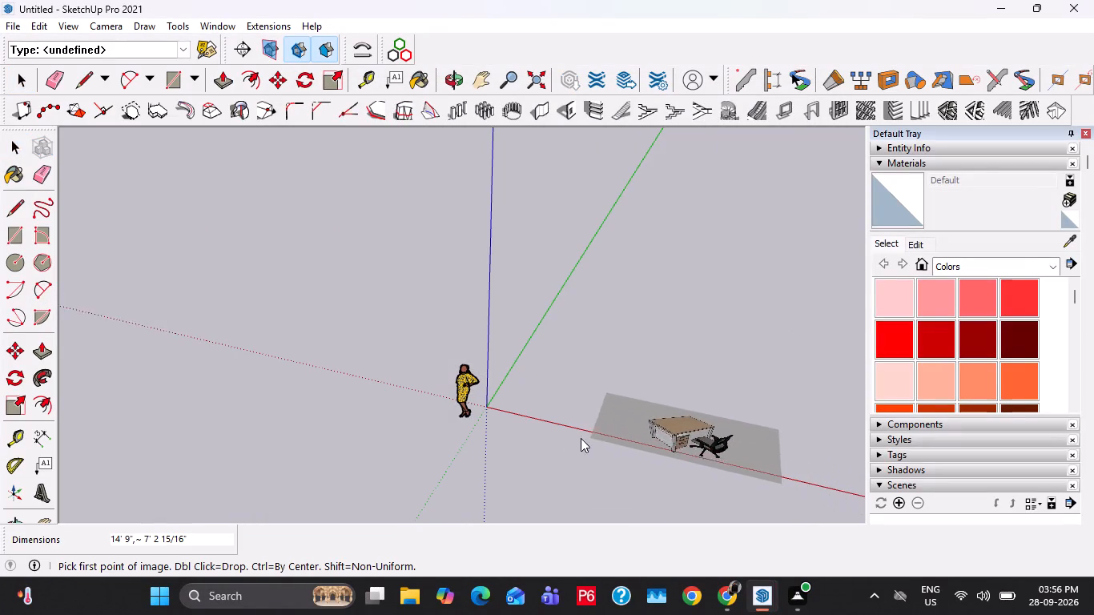
left_click(485, 405)
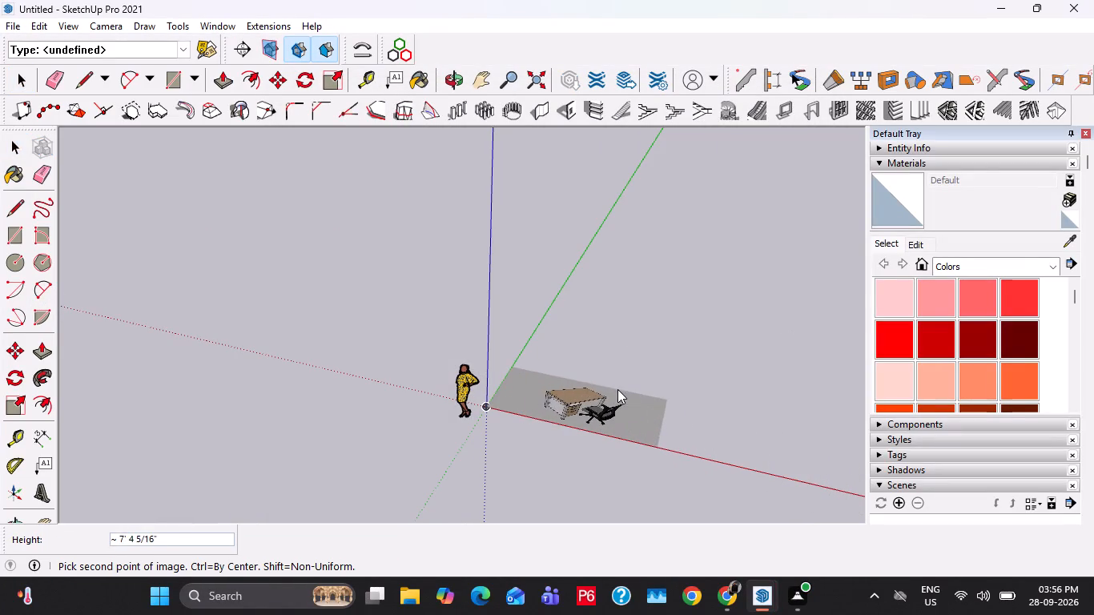
left_click(617, 389)
Rotate the desk image 90 degrees about the red axis so it stands upright.
middle_click_drag(645, 440, 316, 426)
key("space")
scroll(360, 403, "down", 4)
key("q")
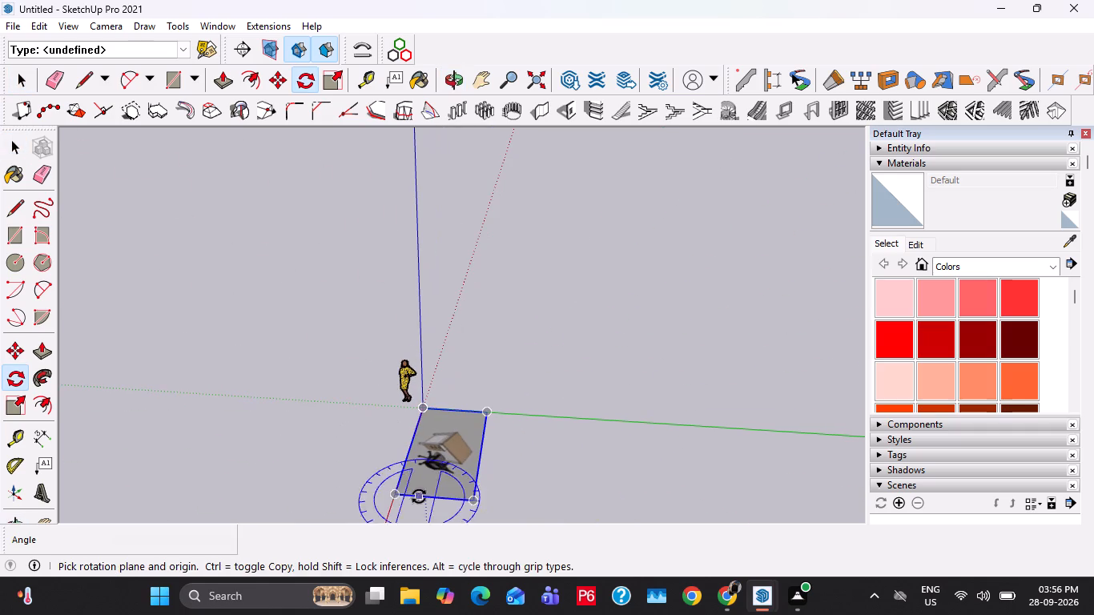
key("Left")
key("Right")
left_click(404, 488)
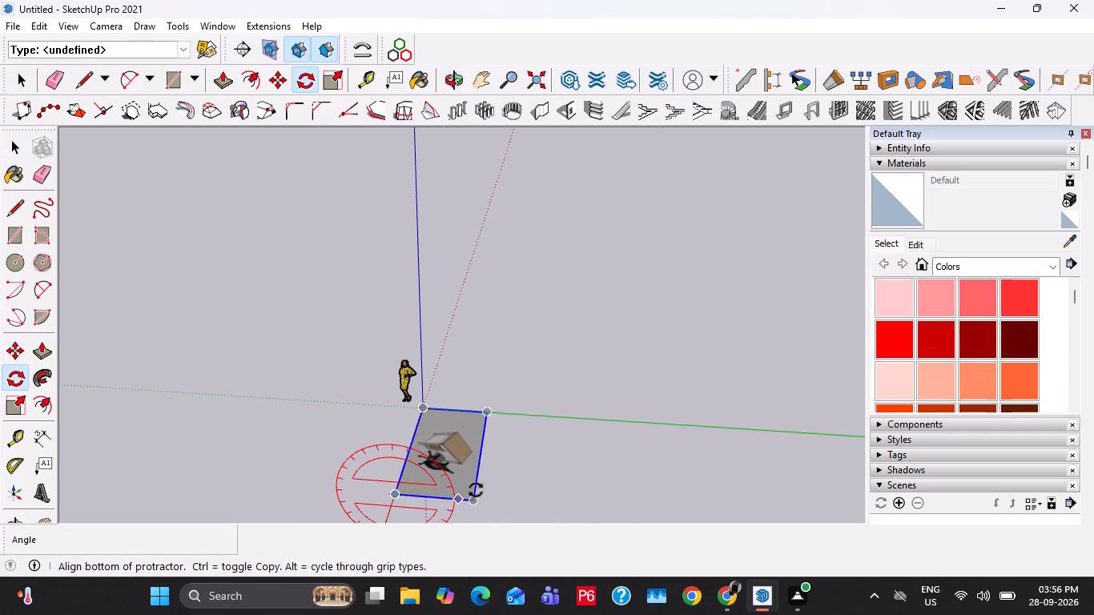
left_click(471, 501)
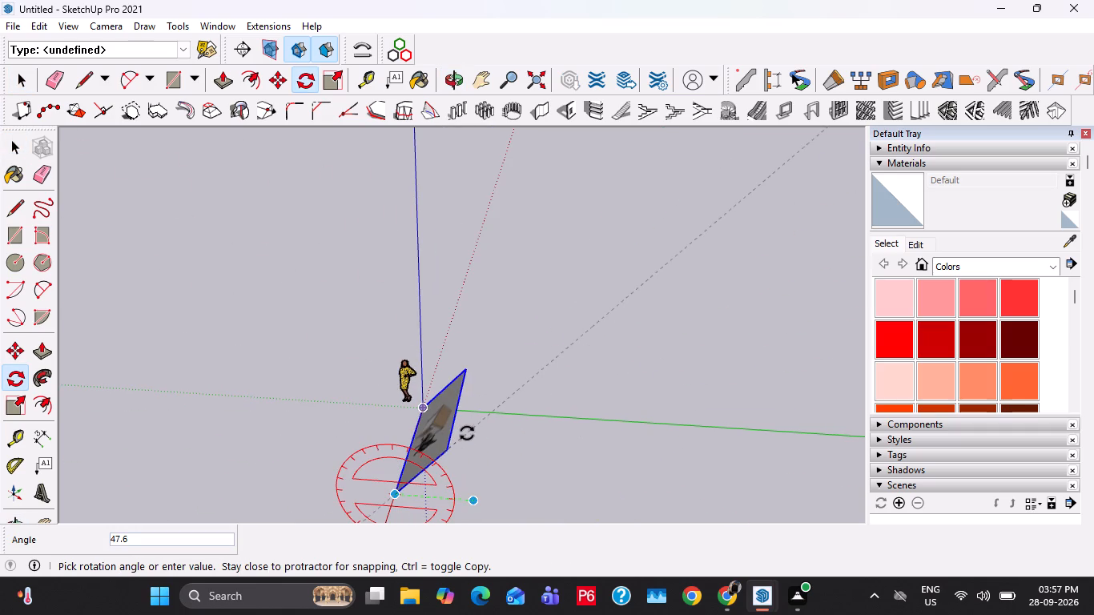
type("90")
key("Return")
key("space")
Place a guide parallel to the green axis, about 16' 4" from it, just beyond the desk image.
middle_click_drag(404, 443, 477, 444)
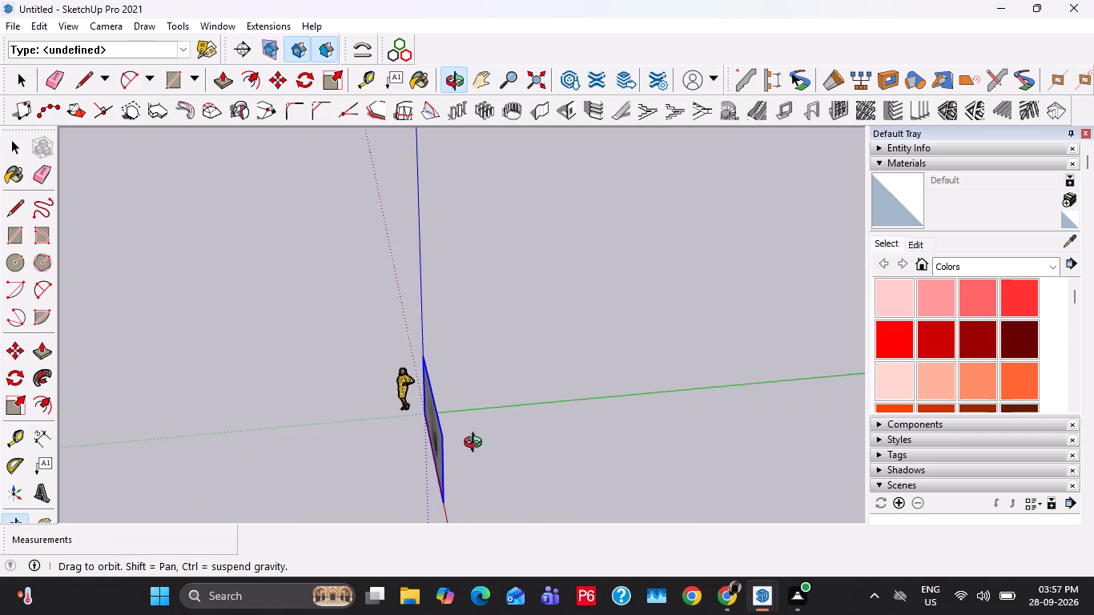
middle_click_drag(477, 444, 640, 323)
scroll(550, 430, "up", 3)
middle_click_drag(595, 405, 624, 457)
scroll(636, 432, "up", 2)
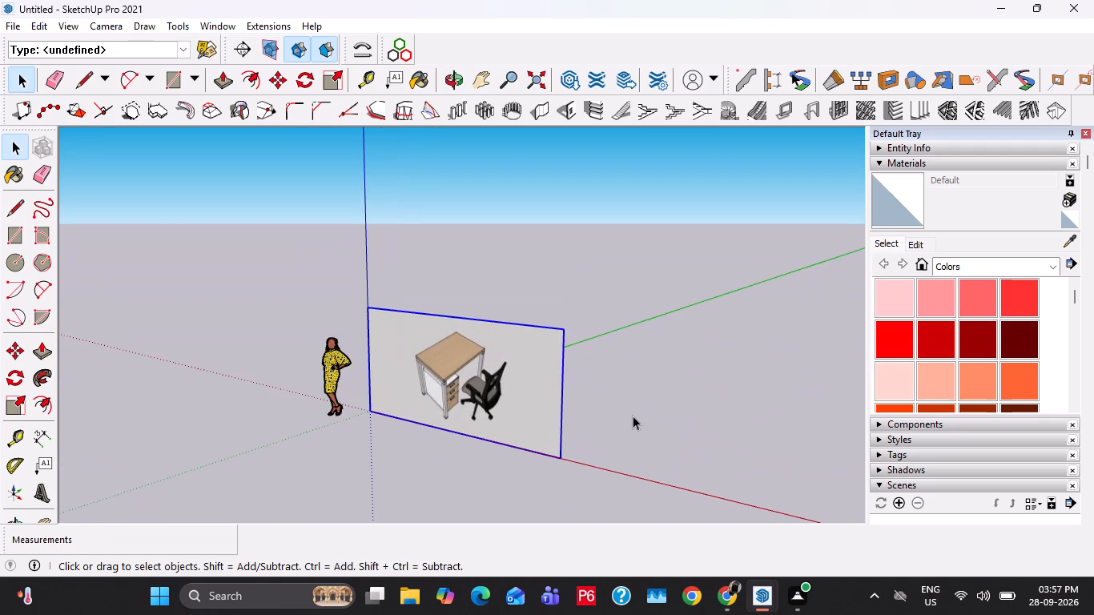
key("t")
double_click(596, 332)
left_click(593, 340)
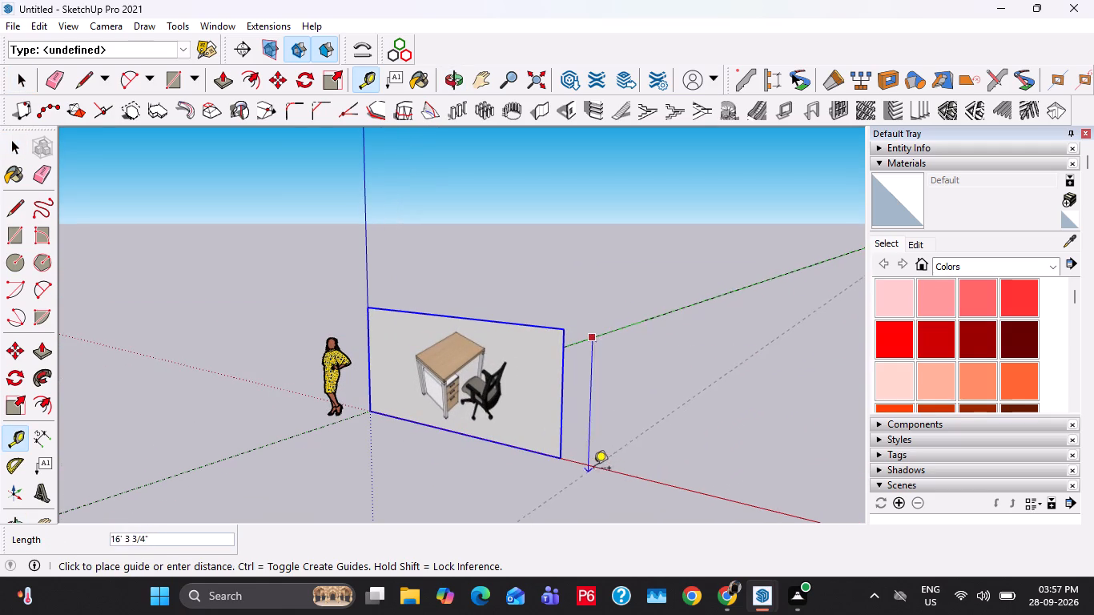
left_click(592, 466)
Add a parallel guide 6' farther along the red axis from the guide beside the image.
middle_click_drag(626, 469, 726, 488)
scroll(659, 471, "up", 4)
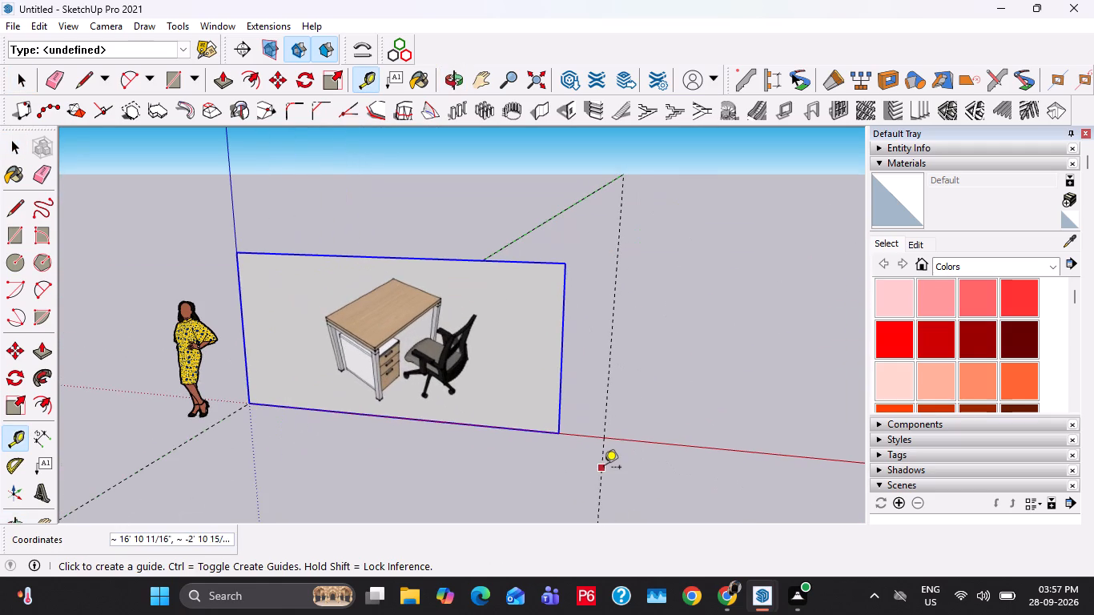
left_click(604, 468)
key("6")
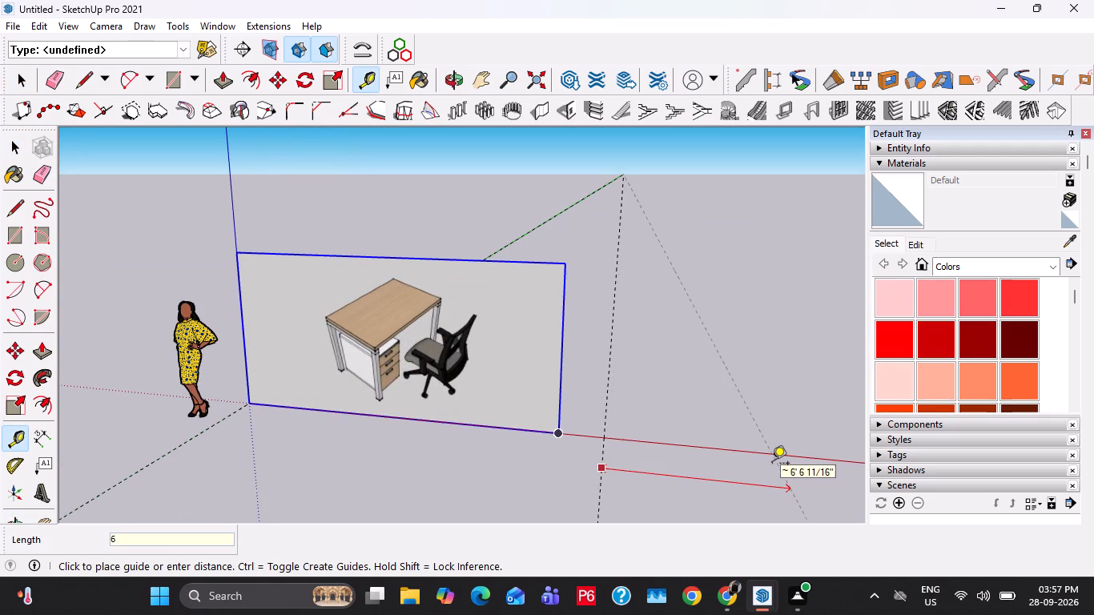
key("apostrophe")
key("Return")
Add a guide parallel to the red axis, offset 3' from it.
middle_click_drag(596, 447, 597, 480)
scroll(683, 448, "up", 2)
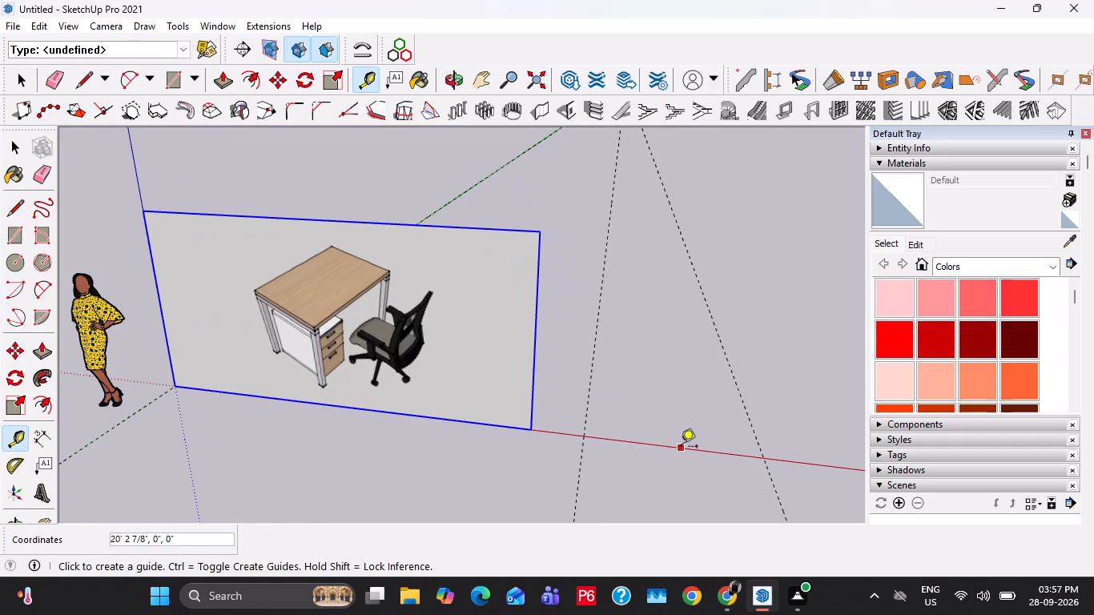
left_click(680, 448)
key("3")
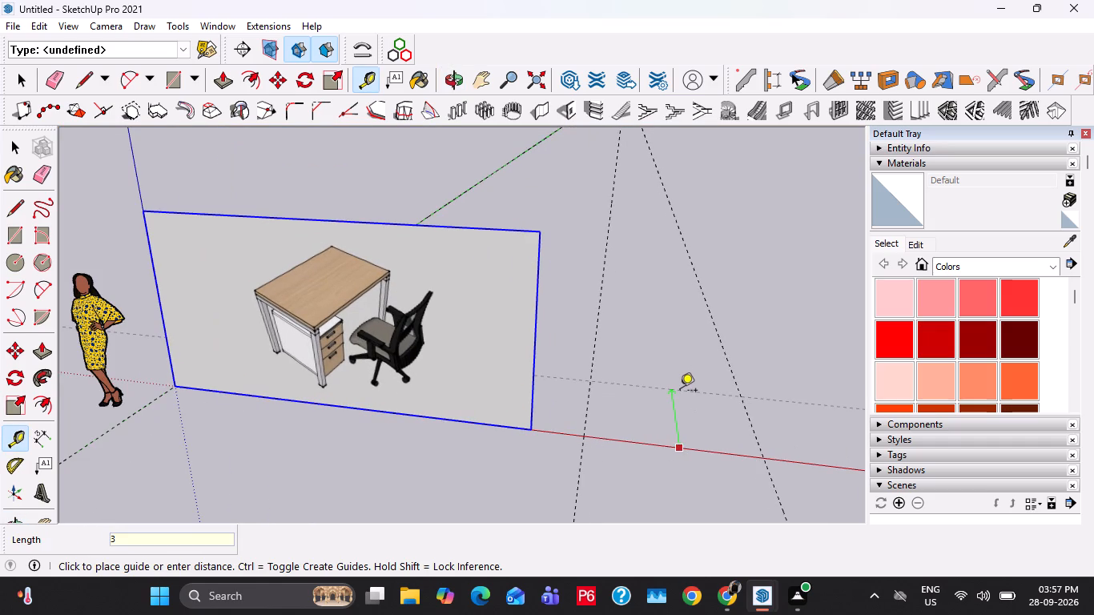
key("apostrophe")
key("Return")
key("space")
Draw a 6' by 3' rectangle between the guides and the red axis and extrude it 2" into a slab.
key("r")
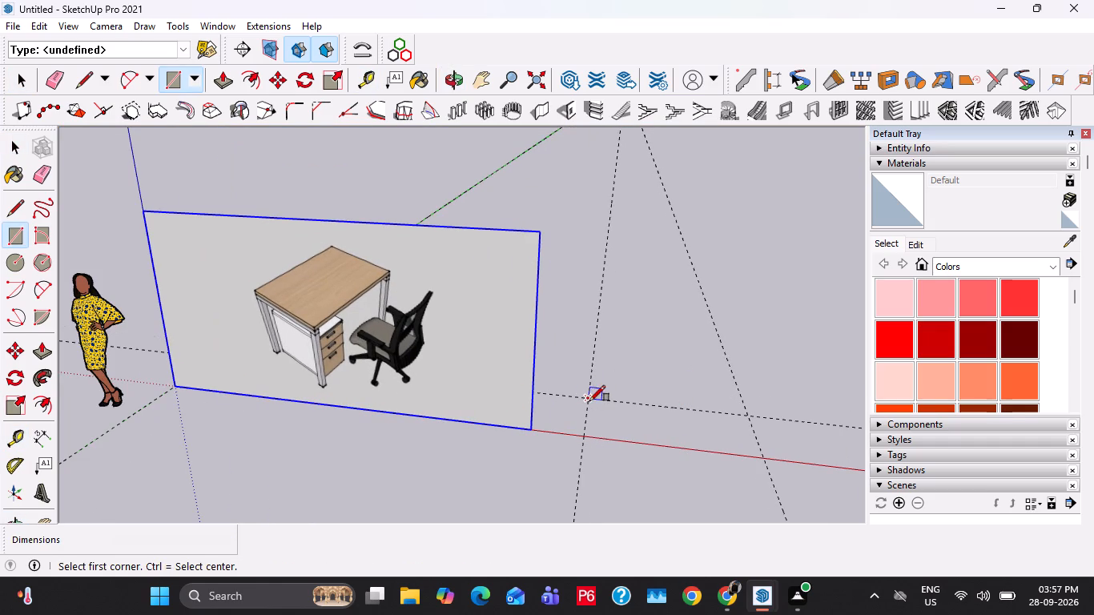
left_click(589, 400)
left_click(760, 452)
key("space")
key("p")
left_click(732, 444)
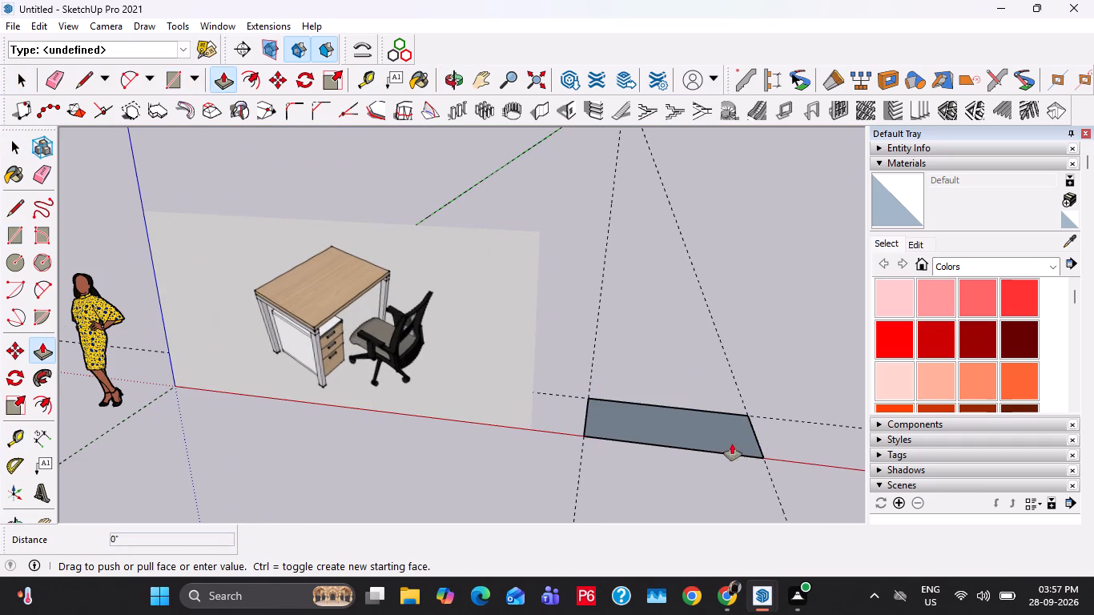
type("2\"")
key("Return")
key("space")
Make the whole 2" slab a group.
triple_click(660, 436)
right_click(660, 436)
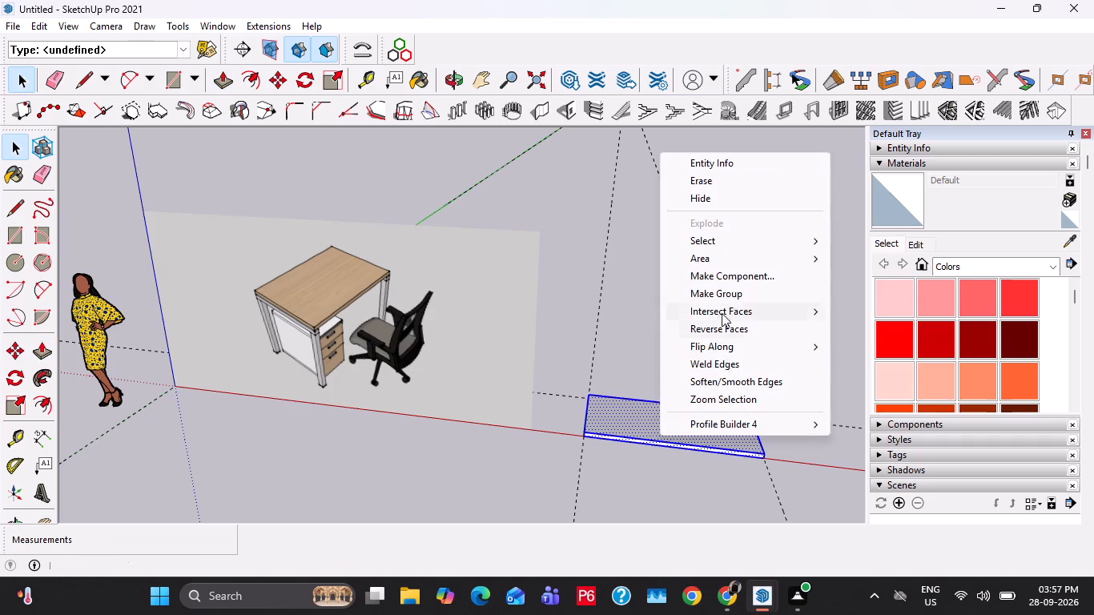
left_click(725, 299)
Add guides on the slab 4" in from its short edge nearest the image and 4" in from its front edge.
scroll(674, 408, "up", 7)
scroll(577, 436, "up", 5)
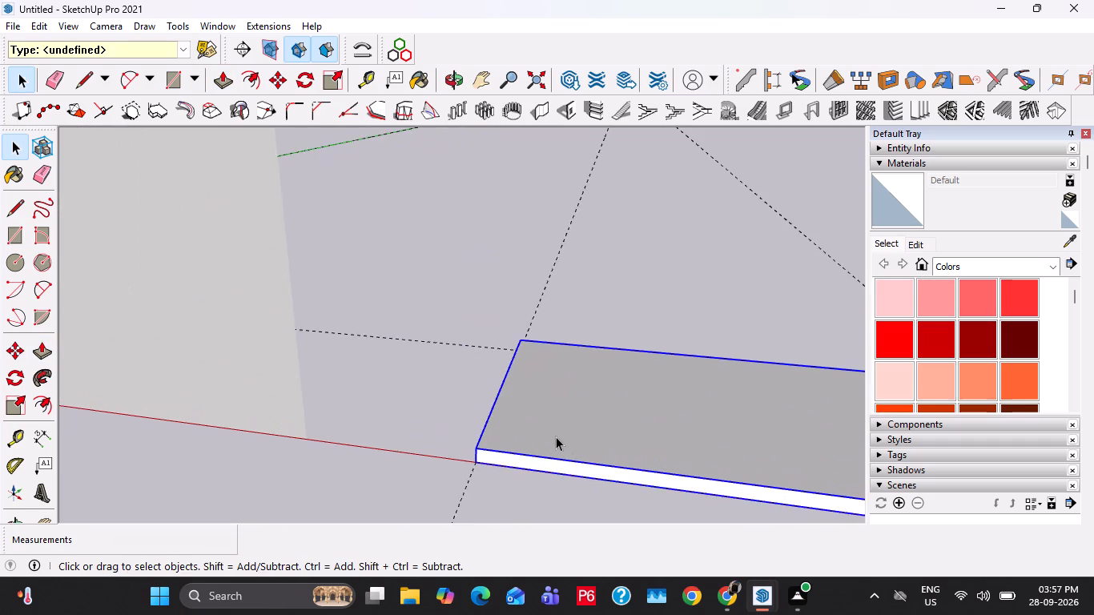
middle_click_drag(556, 441, 566, 549)
scroll(518, 486, "up", 3)
key("t")
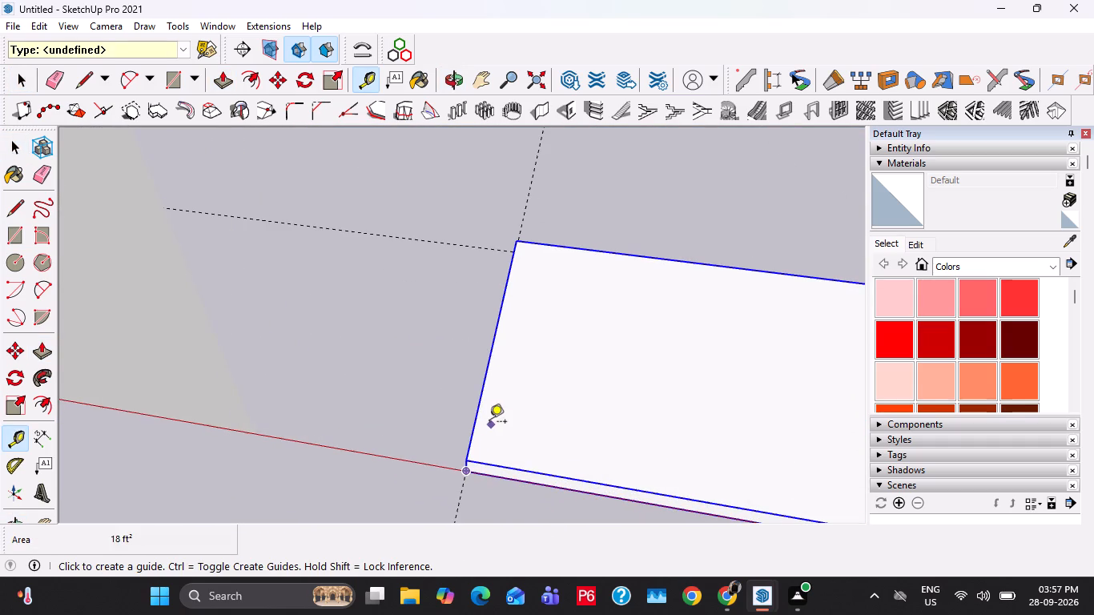
left_click(480, 420)
type("4\"")
key("Return")
scroll(520, 460, "up", 3)
left_click(518, 469)
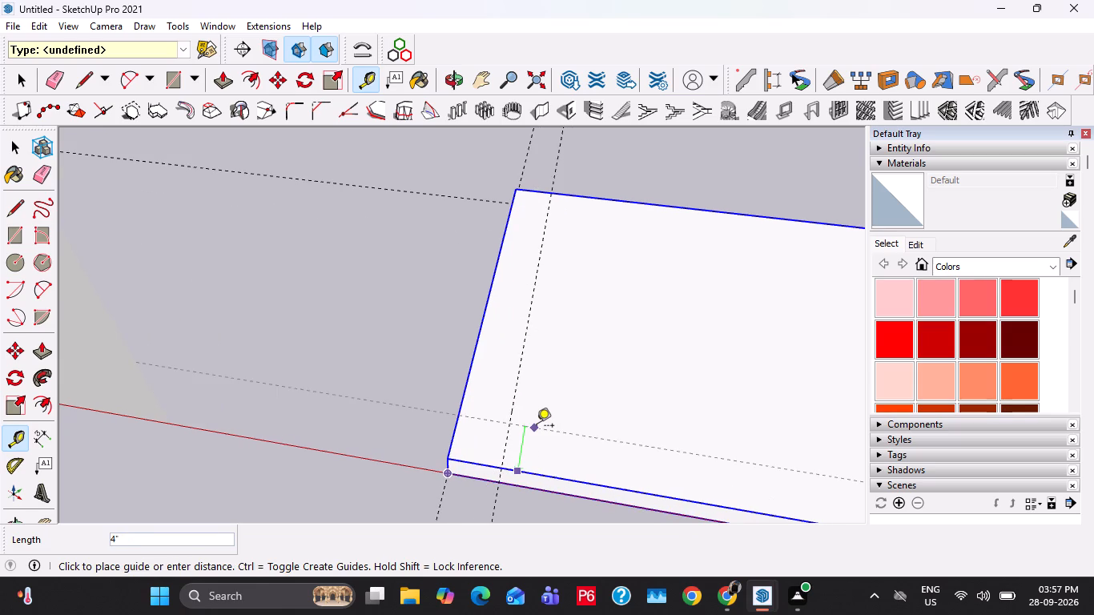
type("4\"")
key("Return")
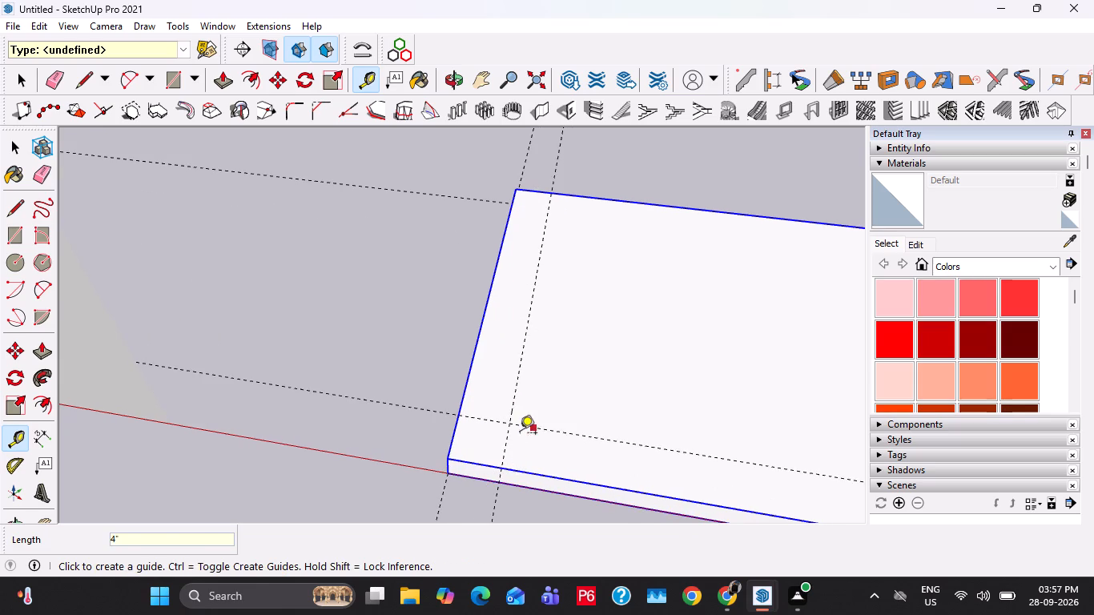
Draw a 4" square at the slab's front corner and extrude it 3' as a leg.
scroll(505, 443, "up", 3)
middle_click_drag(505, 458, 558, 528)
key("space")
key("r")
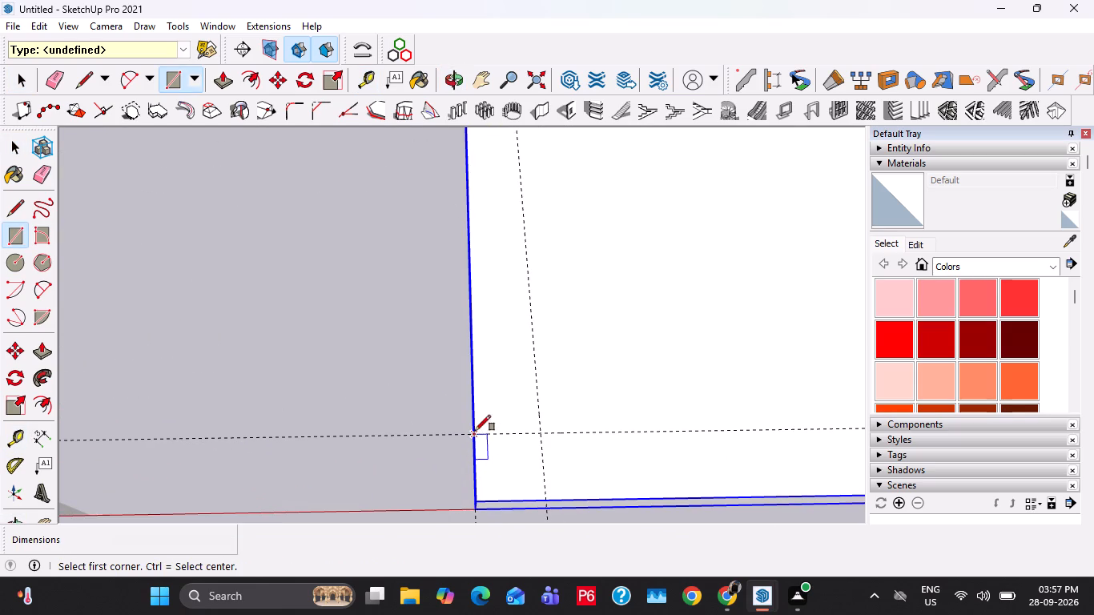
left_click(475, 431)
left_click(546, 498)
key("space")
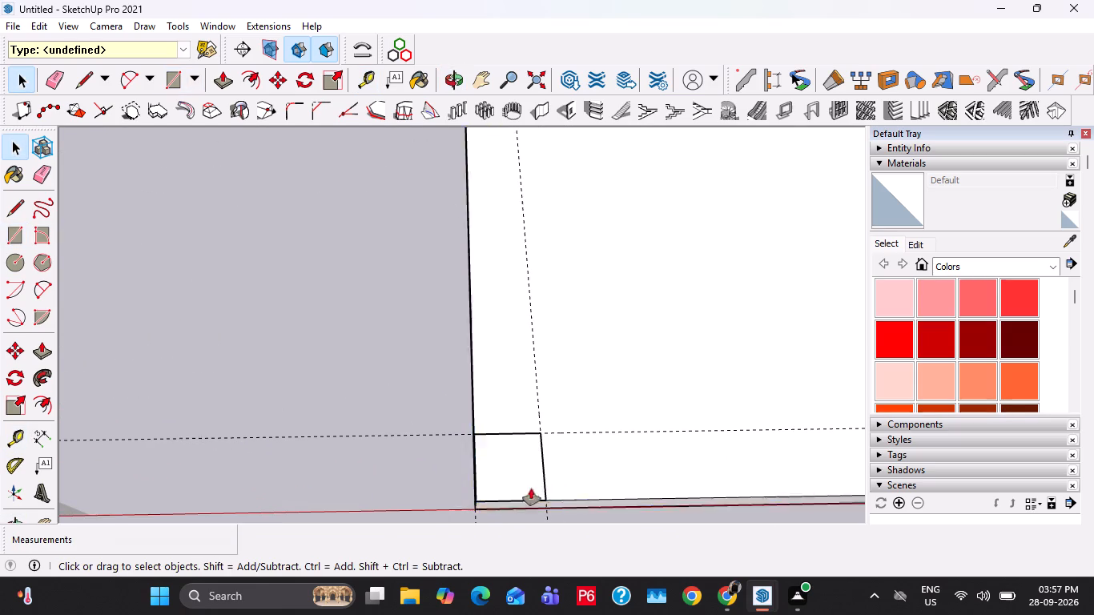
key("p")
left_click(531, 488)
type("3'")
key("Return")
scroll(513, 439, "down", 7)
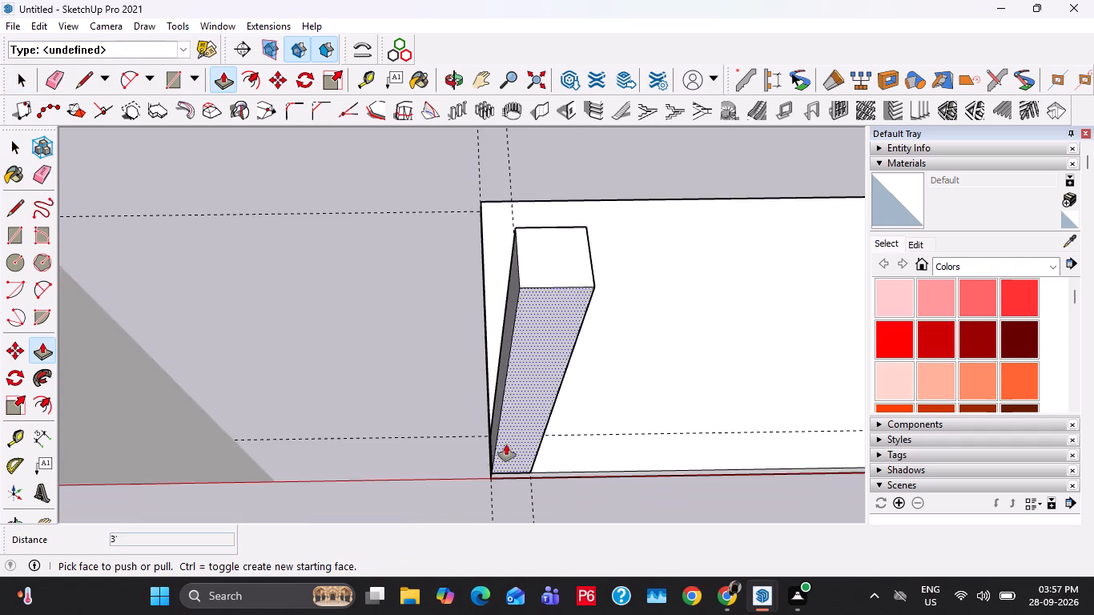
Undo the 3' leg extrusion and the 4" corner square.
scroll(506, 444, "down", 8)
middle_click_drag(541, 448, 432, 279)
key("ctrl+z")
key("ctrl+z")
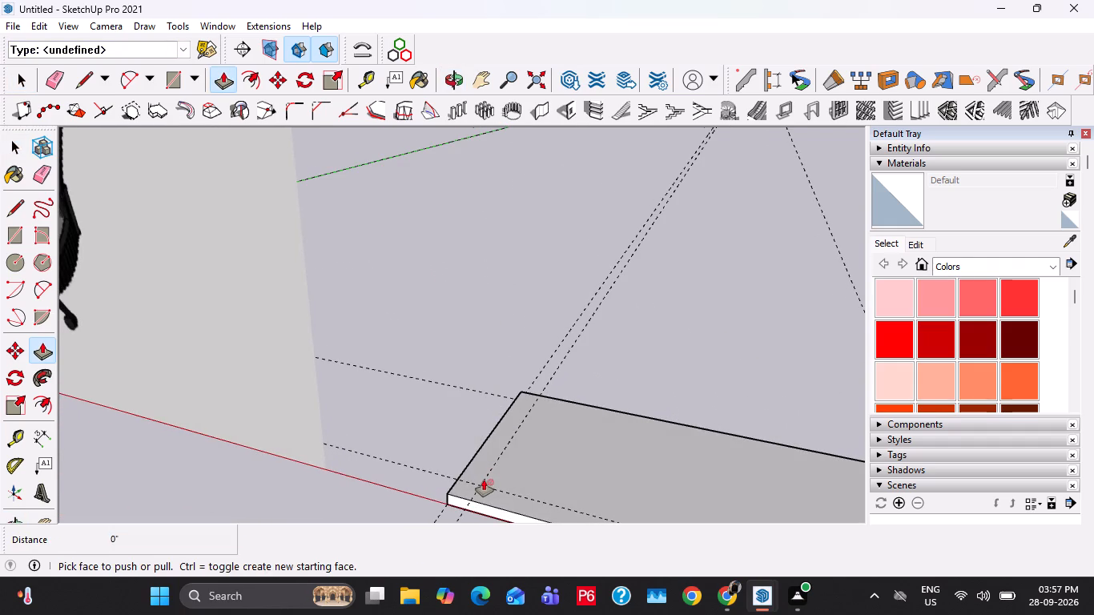
Add guides 2" from each of the two 4" guides, toward the slab's short and front edges.
middle_click_drag(487, 484, 533, 550)
key("space")
scroll(498, 494, "up", 9)
middle_click_drag(494, 486, 531, 514)
scroll(523, 507, "up", 2)
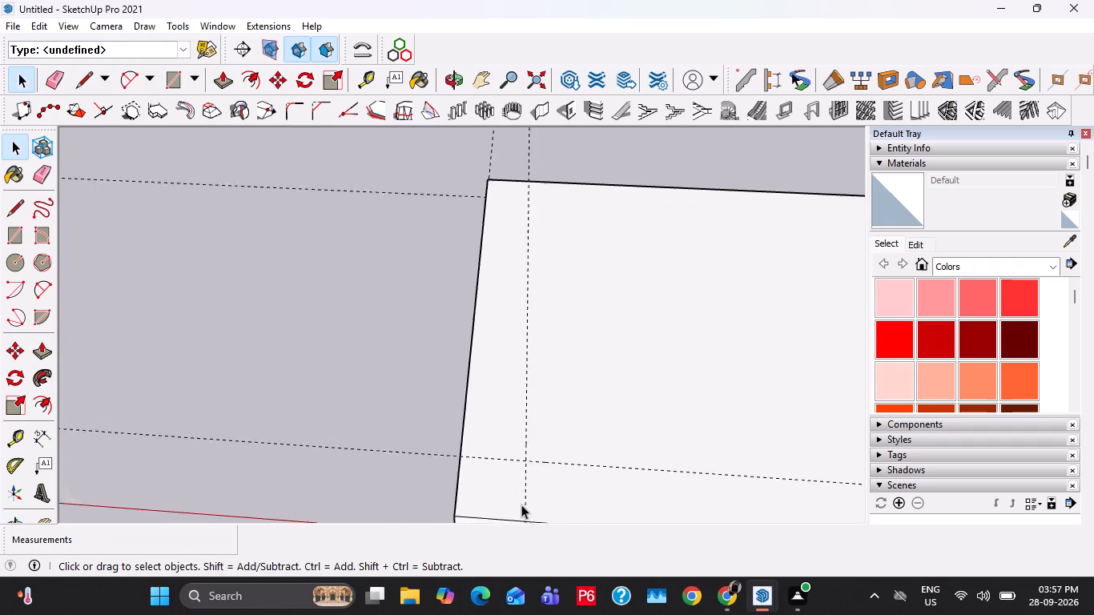
scroll(521, 504, "up", 1)
key("t")
left_click(529, 489)
type("2\"")
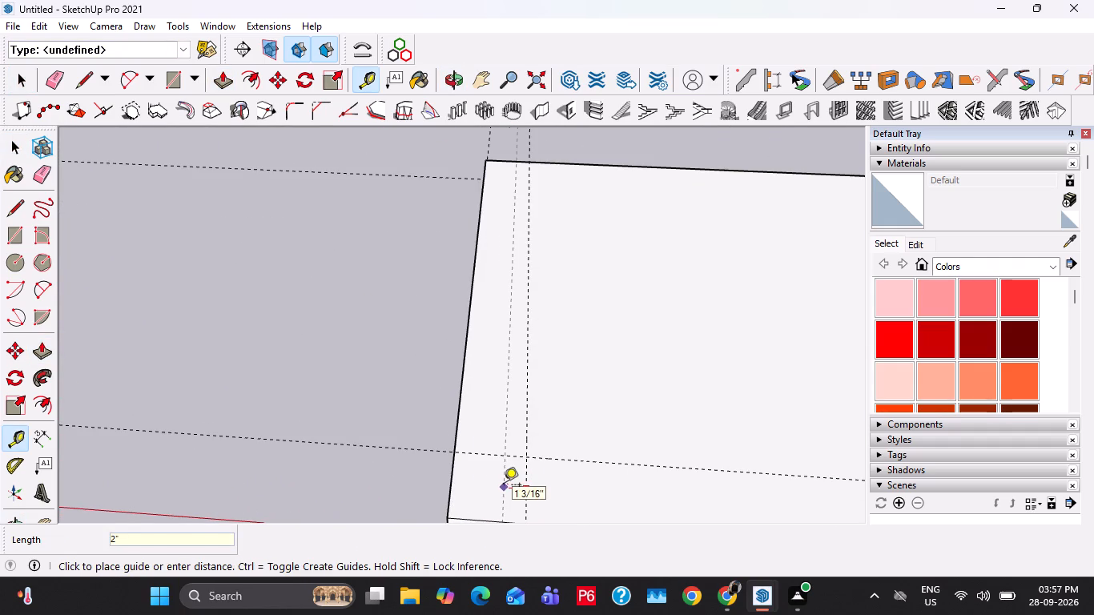
key("Return")
left_click(502, 455)
key("3")
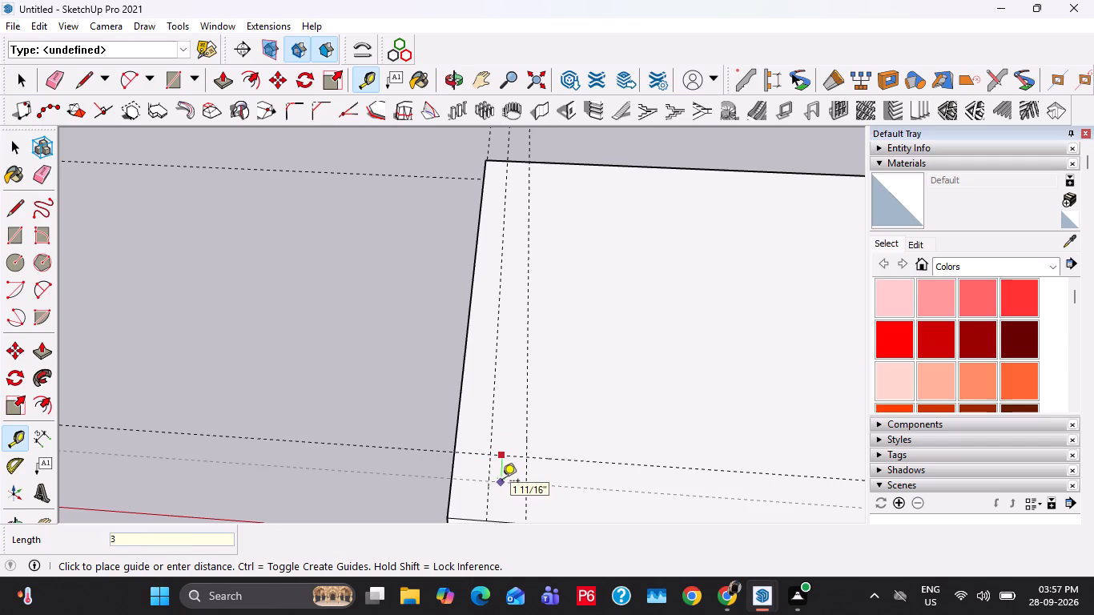
key("BackSpace")
key("2")
key("shift+quotedbl")
key("Return")
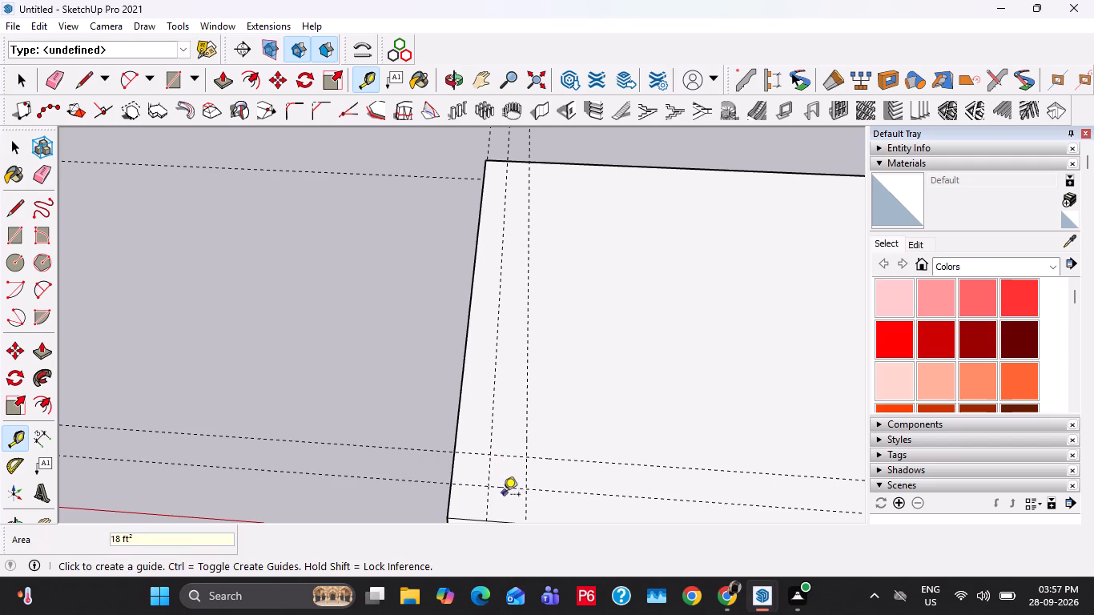
Draw a 2" square at the slab's front corner, bounded by the new guides.
key("space")
key("r")
left_click(453, 482)
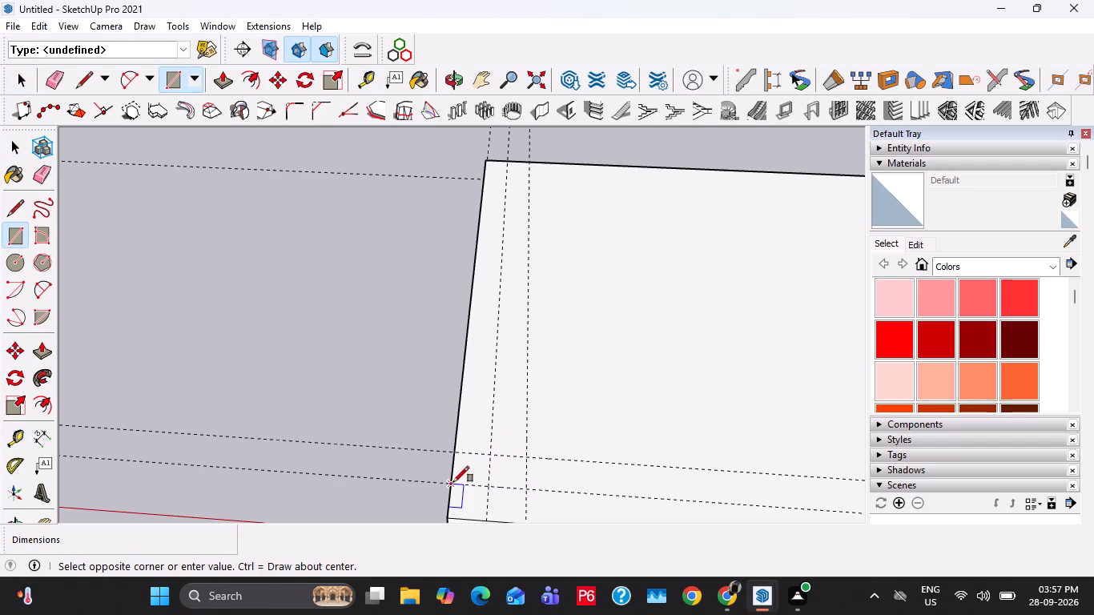
left_click(485, 523)
left_click(490, 518)
key("space")
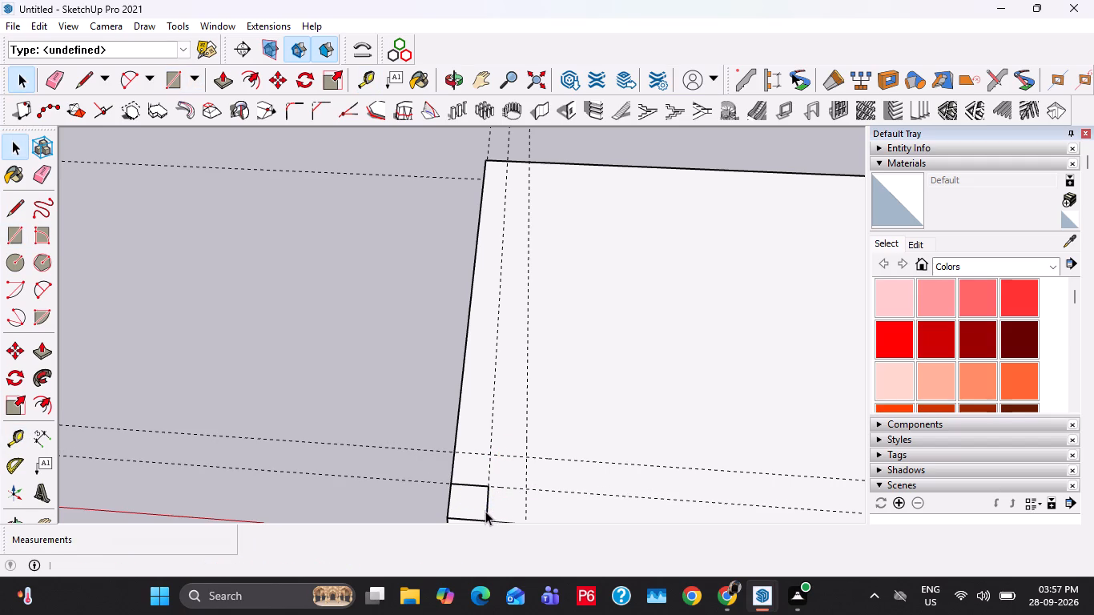
Extrude the 2" corner square upward 3' to form a desk leg.
key("p")
left_click(484, 508)
key("ctrl+z")
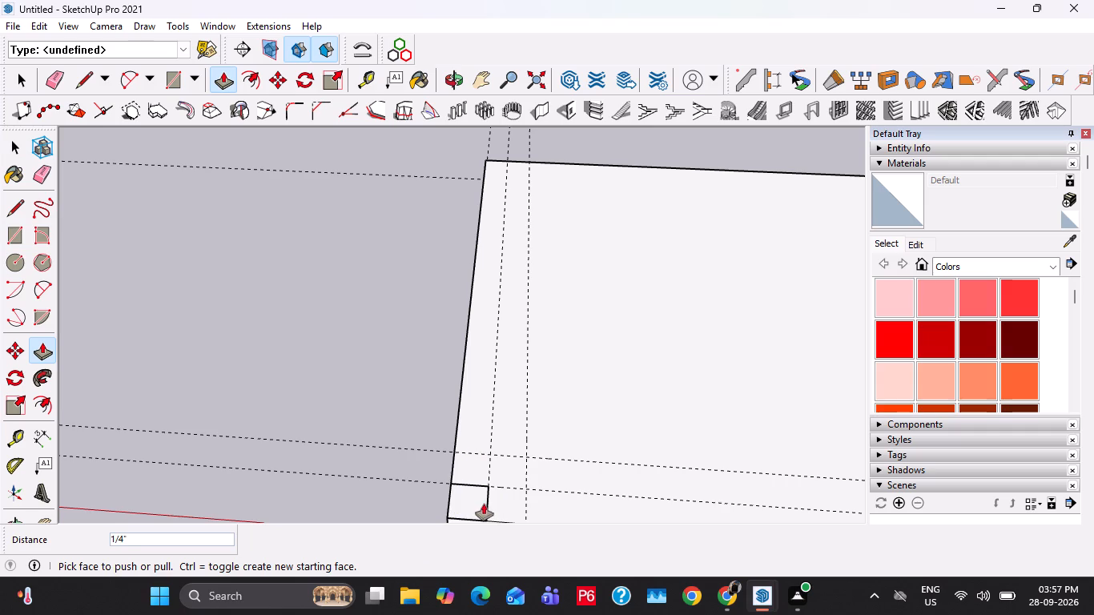
left_click(480, 501)
type("3'")
key("Return")
key("space")
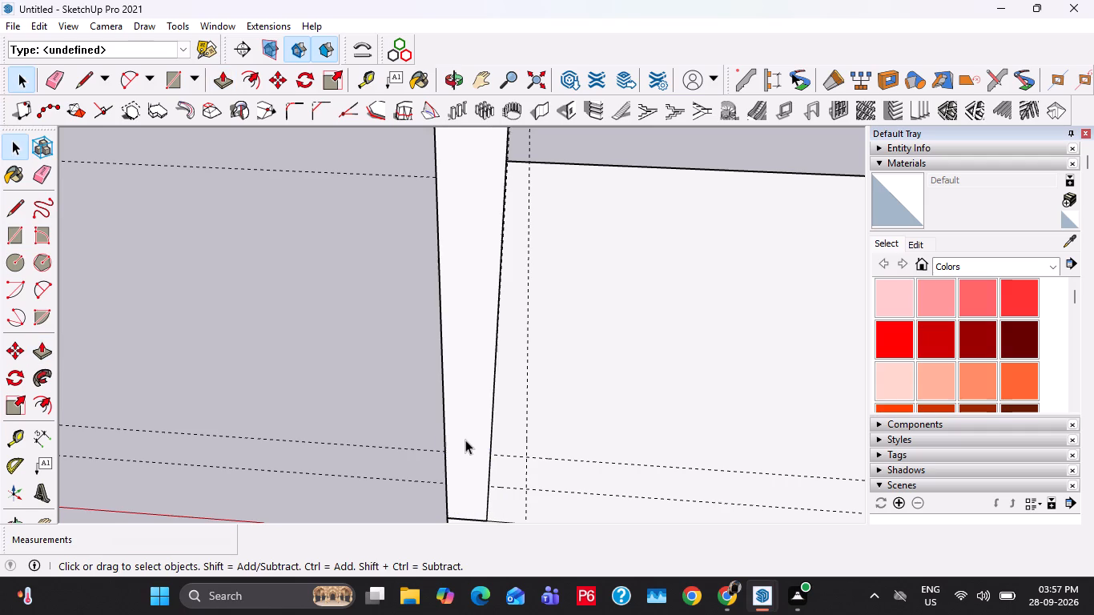
Make the 3' corner leg a group.
triple_click(465, 440)
right_click(465, 440)
left_click(523, 299)
Copy the leg group to the other corner along the slab's adjacent short edge.
middle_click_drag(617, 459, 403, 424)
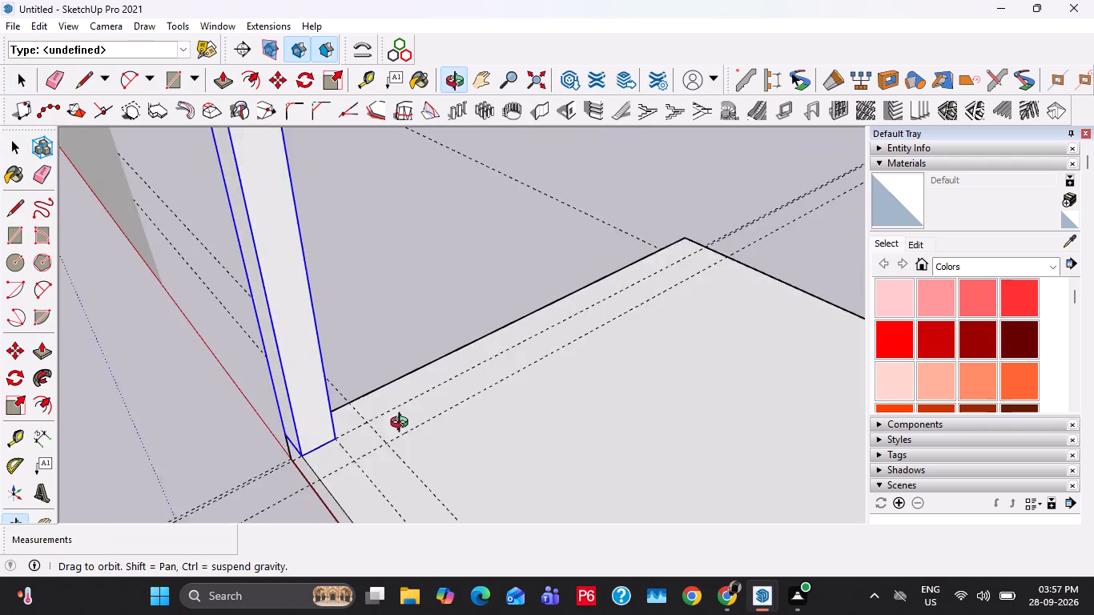
middle_click_drag(403, 424, 400, 421)
scroll(396, 412, "down", 3)
middle_click_drag(374, 428, 231, 468)
key("n")
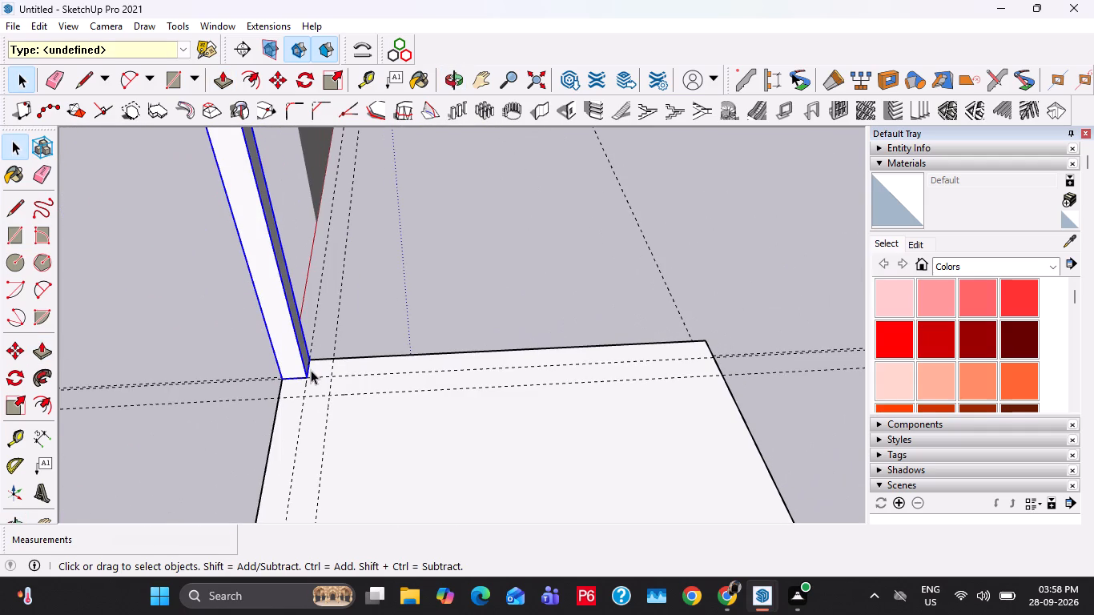
key("m")
left_click(316, 356)
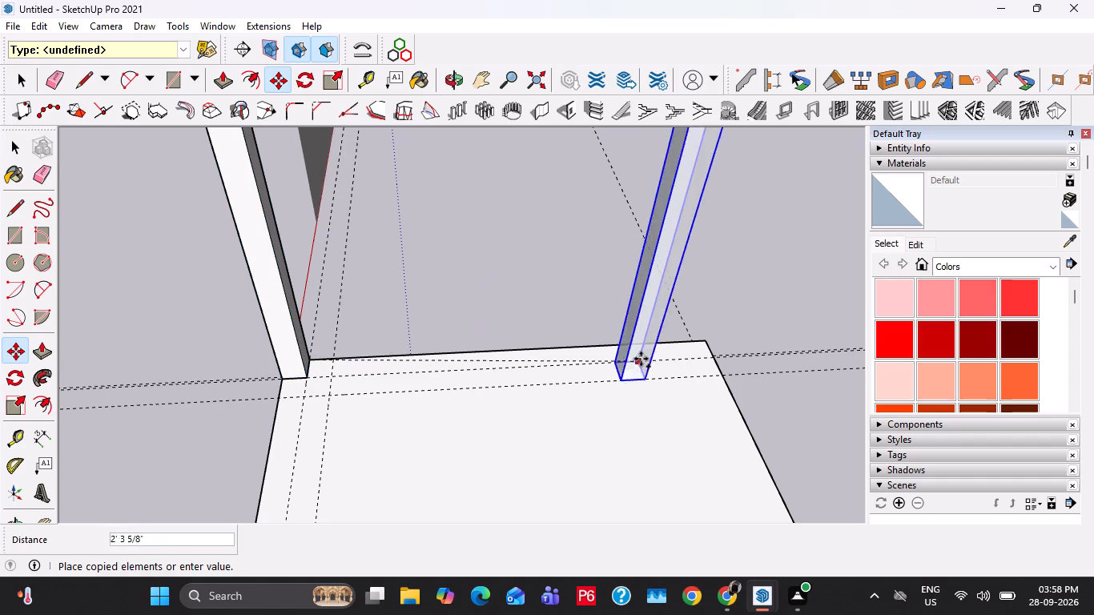
left_click(702, 344)
Copy both legs together 5' 10" along the slab's length to the corners of the opposite short edge.
middle_click_drag(706, 392, 388, 374)
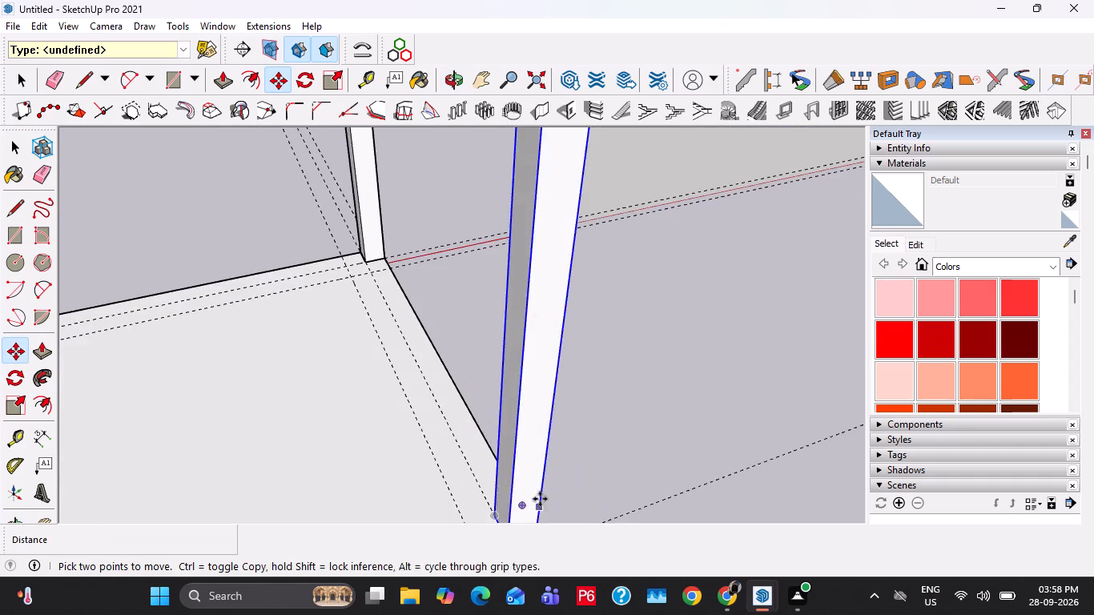
scroll(519, 435, "down", 5)
left_click(518, 486)
key("space")
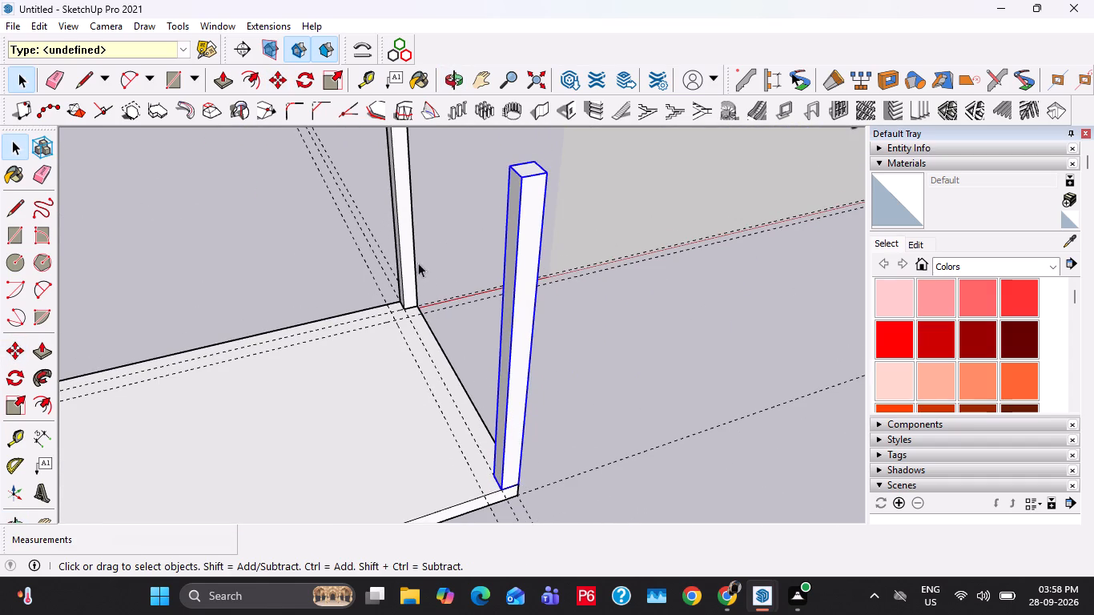
left_click(412, 259, "ctrl")
middle_click_drag(570, 433, 517, 416)
key("m")
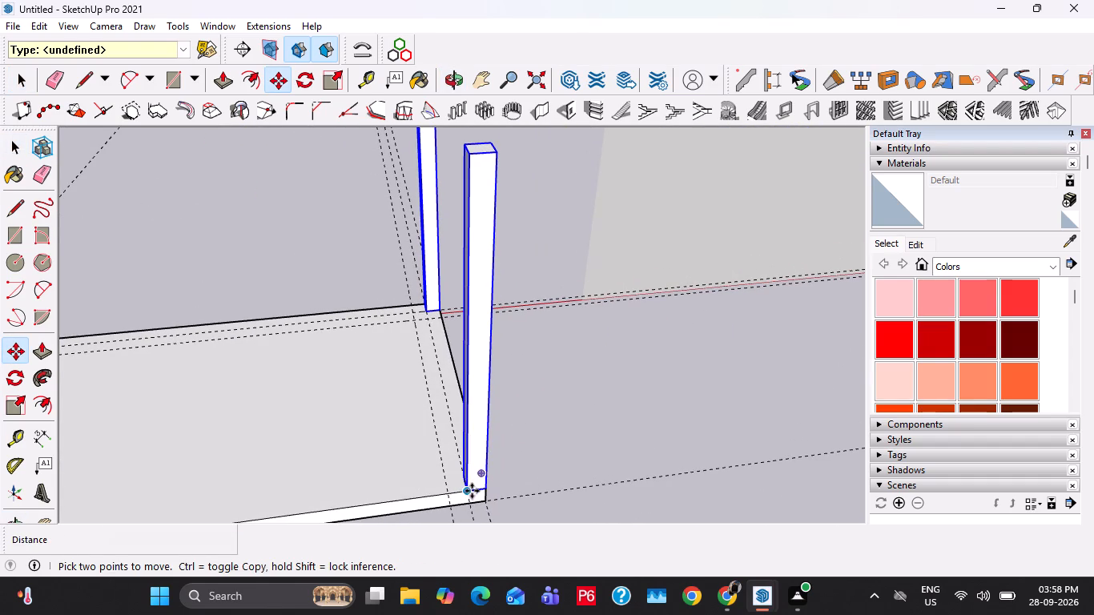
left_click(472, 491)
scroll(432, 496, "down", 4)
middle_click_drag(392, 493, 719, 387, "shift")
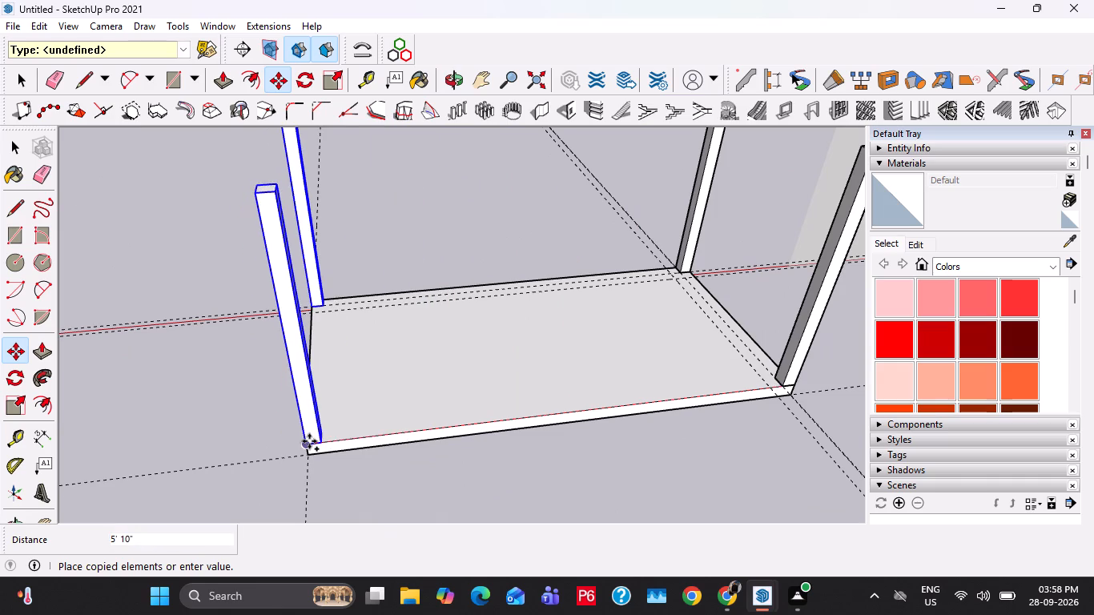
left_click(309, 441)
key("space")
Move the desktop slab up from the floor so it rests on top of the four legs.
scroll(401, 400, "down", 7)
middle_click_drag(407, 372, 666, 352)
left_click(432, 420)
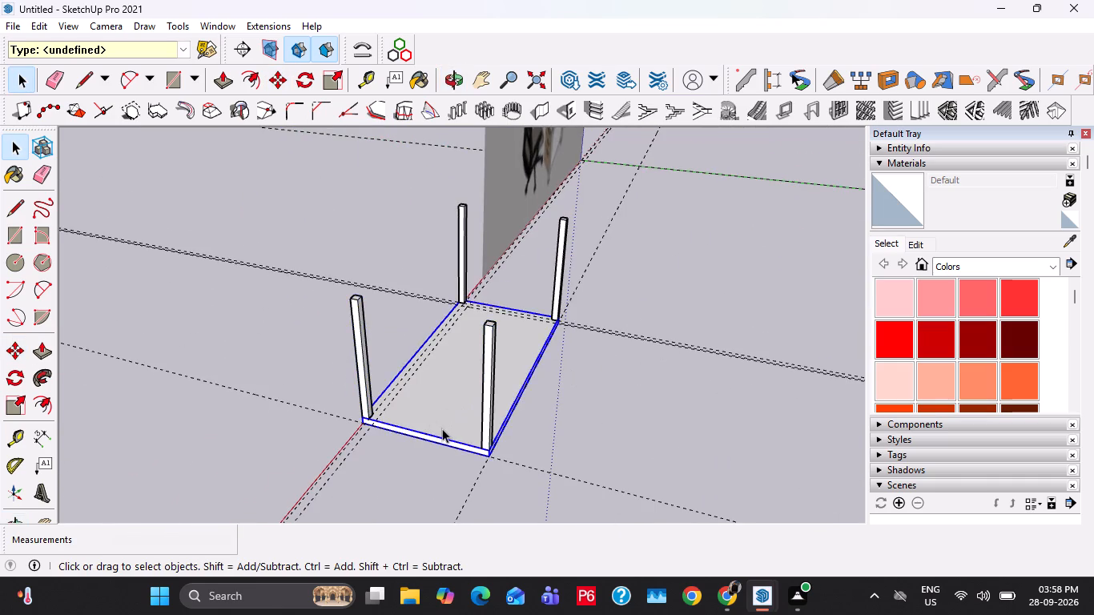
scroll(444, 428, "up", 13)
key("m")
left_click(590, 512)
scroll(603, 397, "down", 6)
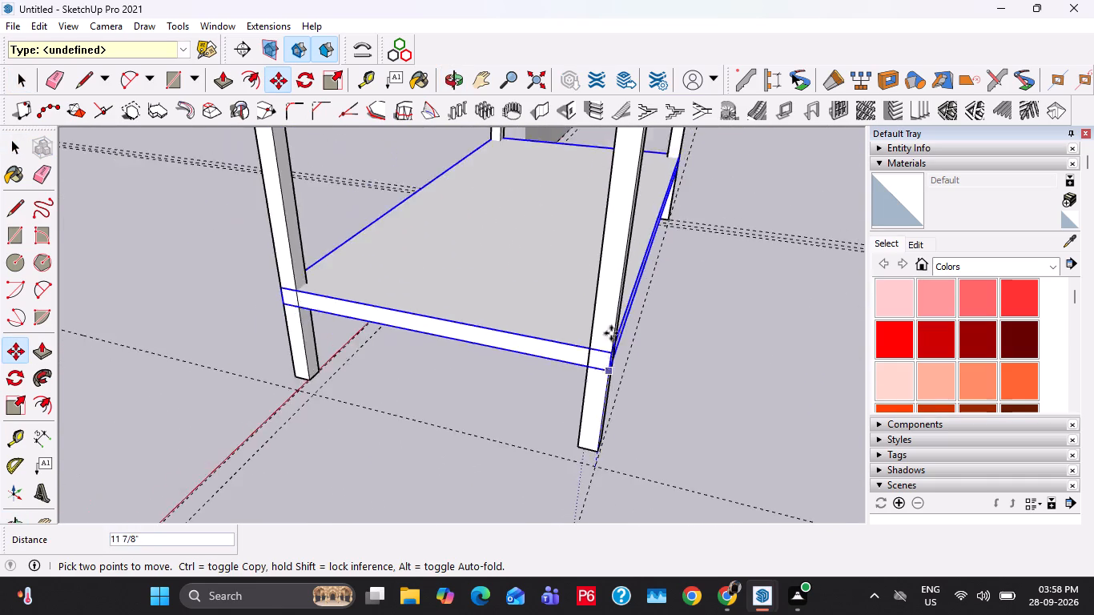
middle_click_drag(614, 287, 598, 476)
left_click(635, 301)
key("space")
Delete all construction guides from the model.
scroll(613, 316, "down", 7)
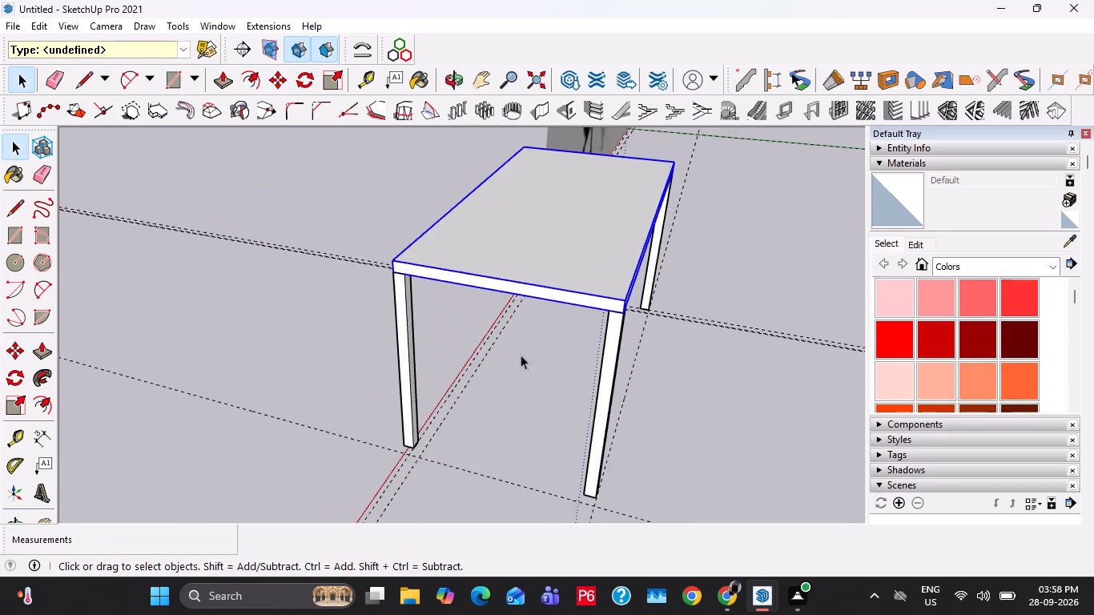
middle_click_drag(521, 355, 694, 360)
scroll(678, 350, "down", 5)
middle_click_drag(493, 311, 733, 317)
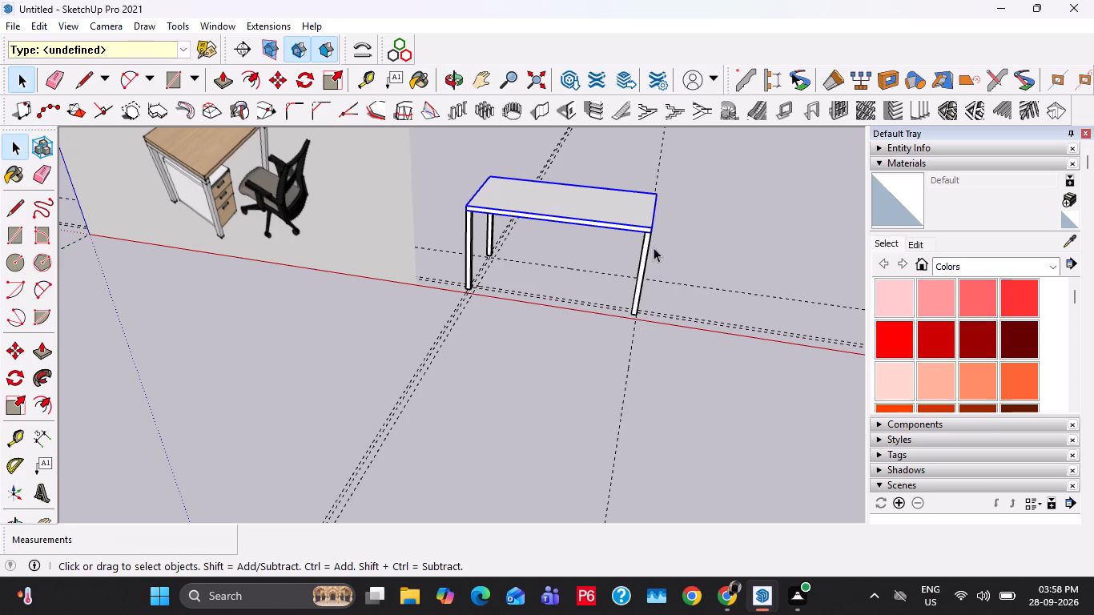
left_click(27, 26)
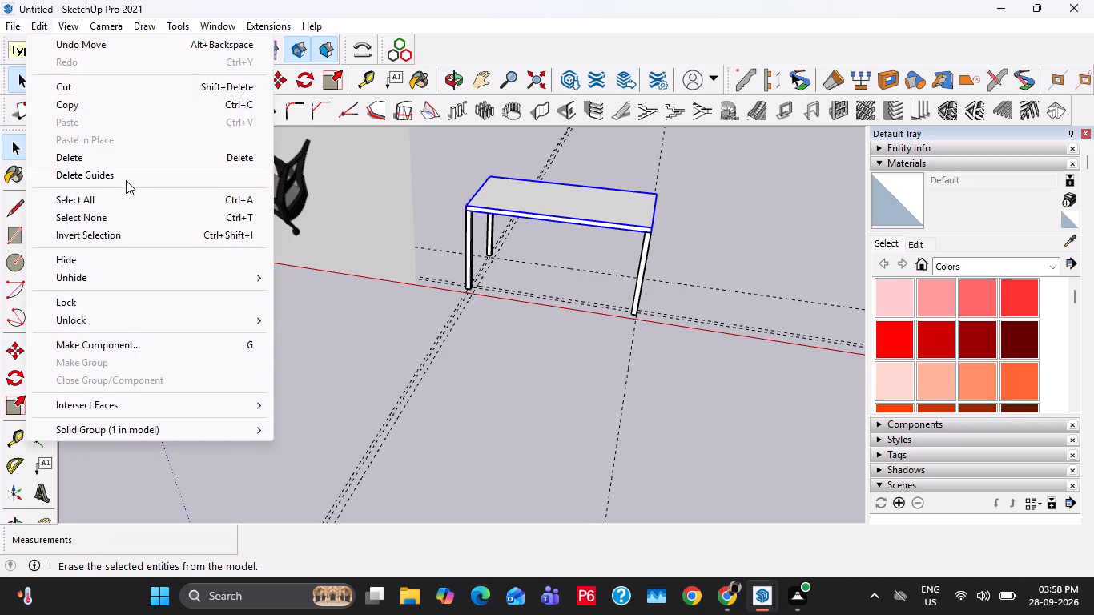
left_click(127, 173)
Group the tabletop and its four legs together as one desk.
left_click_drag(722, 191, 465, 302)
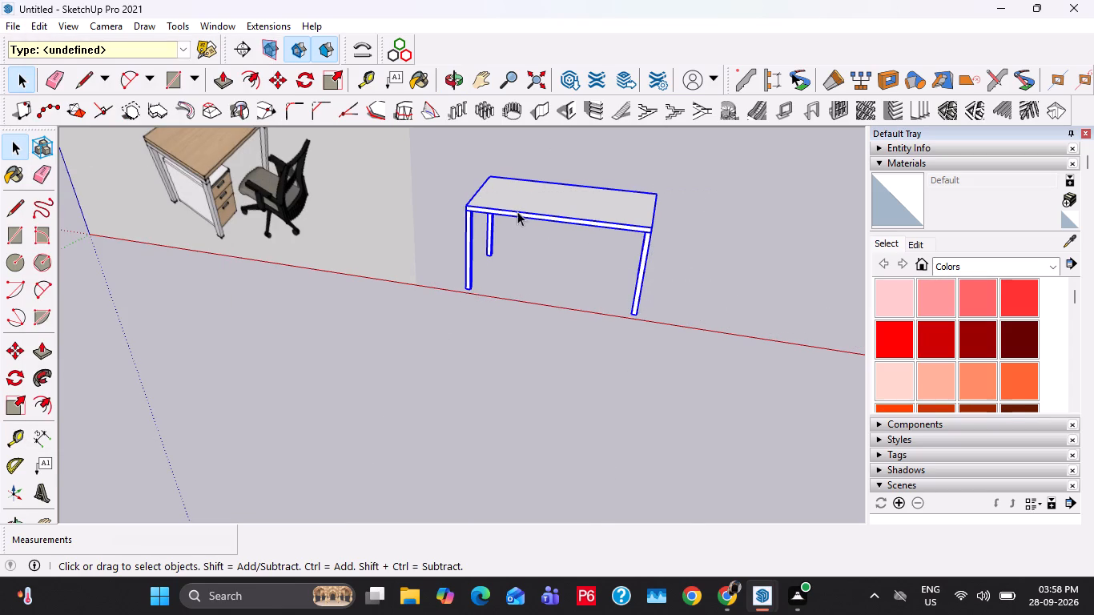
right_click(520, 206)
left_click(578, 374)
left_click(582, 367)
Inside the desk group, move the two legs at the end farther from the reference image 1' inward along the length.
middle_click_drag(666, 285, 592, 295)
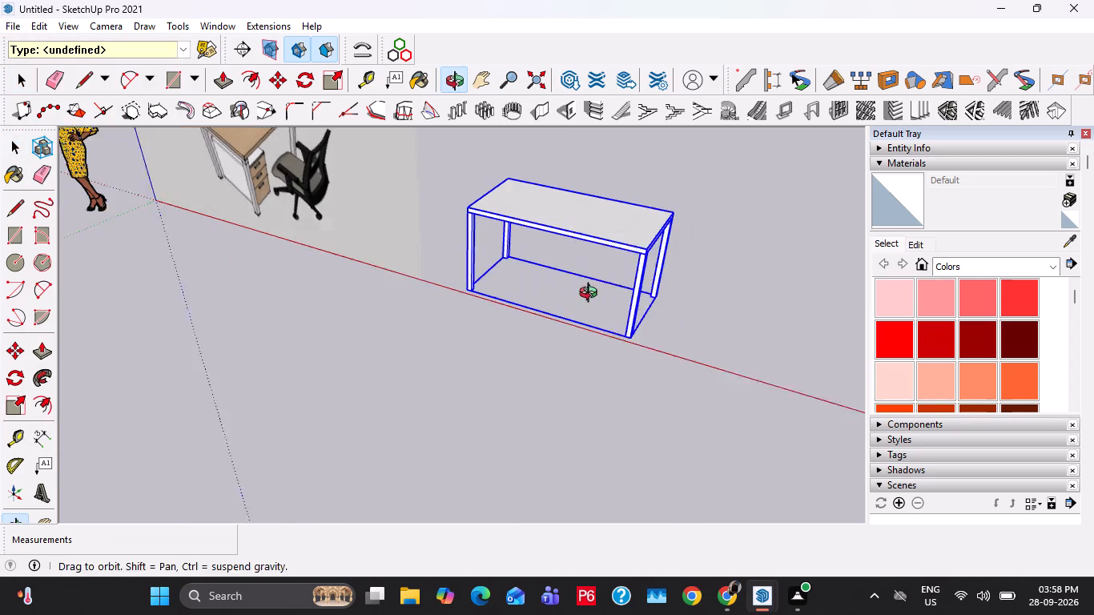
middle_click_drag(592, 295, 579, 295)
double_click(625, 298)
left_click_drag(705, 279, 616, 333)
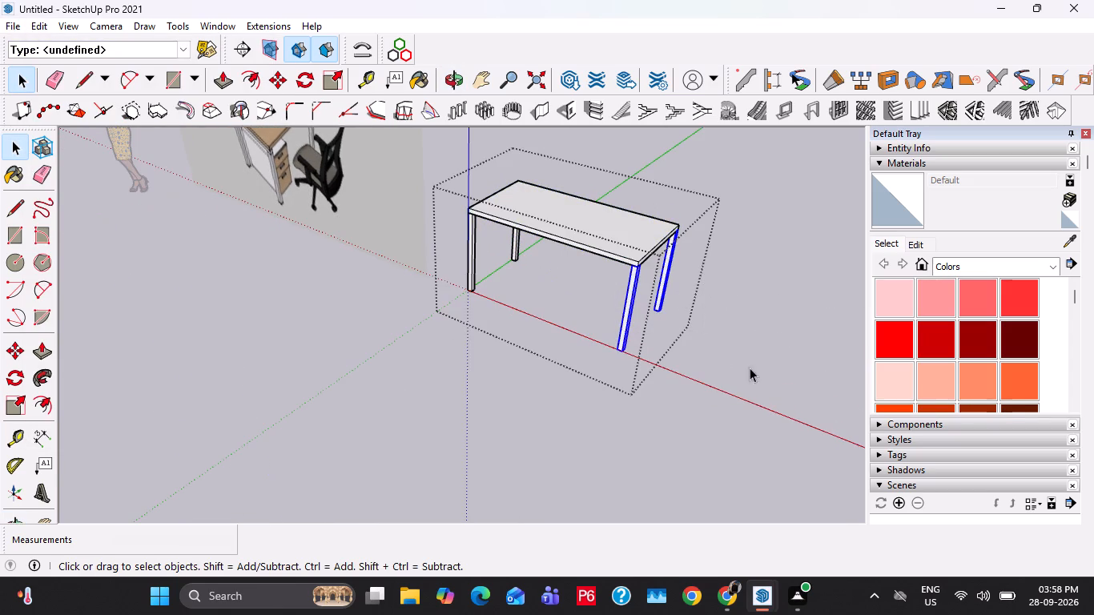
key("m")
left_click_drag(778, 371, 770, 367)
type("1'")
key("Return")
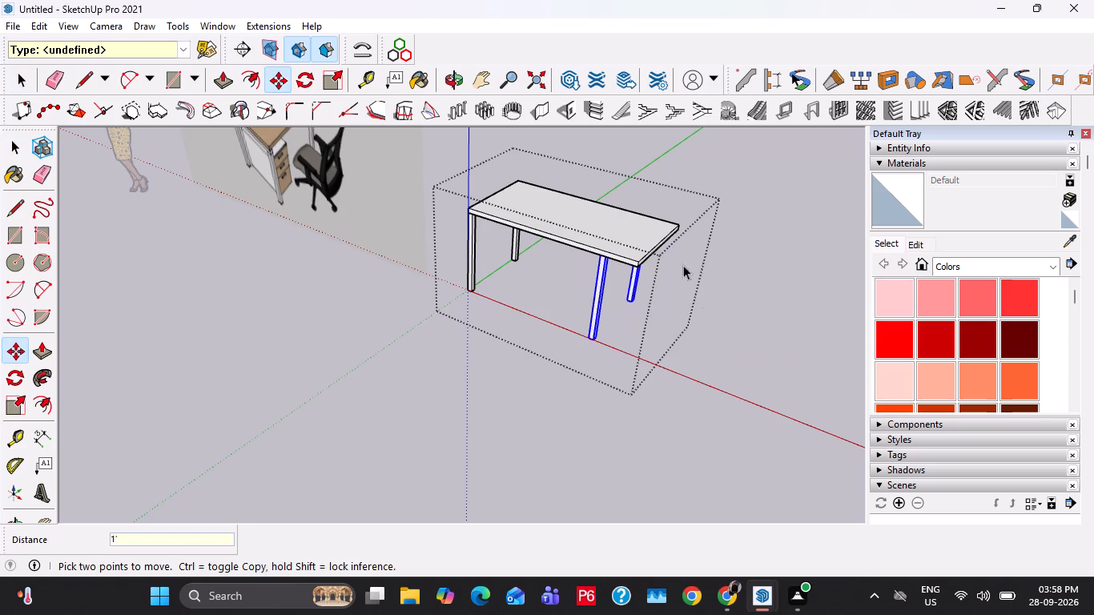
Push the tabletop's short end face inward 1' to meet the moved legs.
key("space")
double_click(646, 239)
key("p")
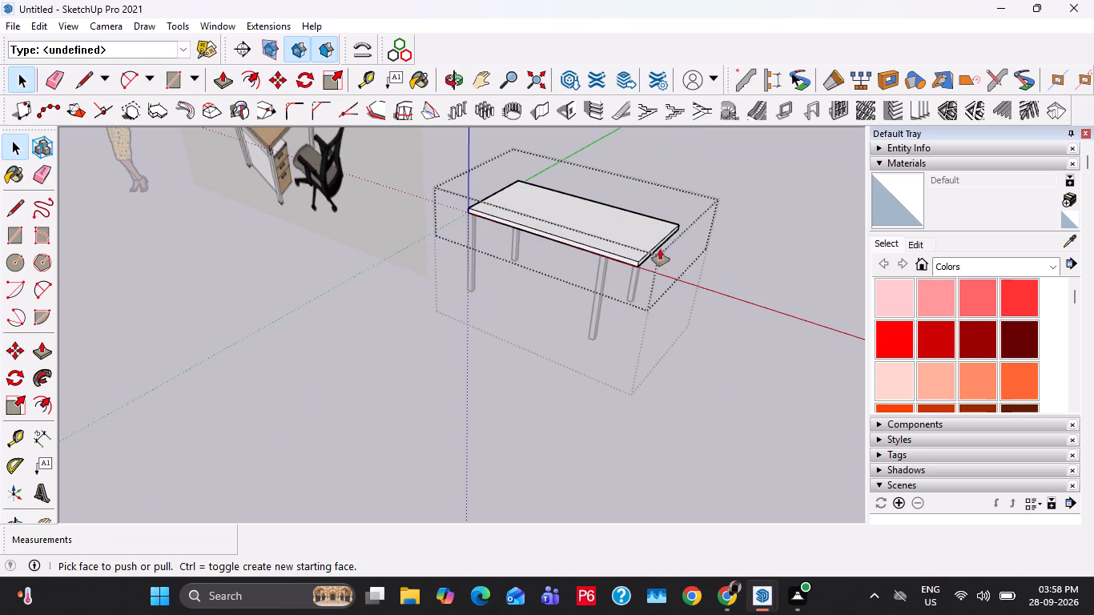
left_click(657, 247)
type("1'")
key("Return")
key("space")
middle_click_drag(575, 293, 702, 307)
key("Escape")
Examine the desk in the reference image alongside the modelled desk and its legs.
middle_click_drag(523, 271, 581, 353, "shift")
scroll(565, 320, "up", 5)
middle_click_drag(533, 336, 686, 278)
middle_click_drag(408, 360, 654, 316, "shift")
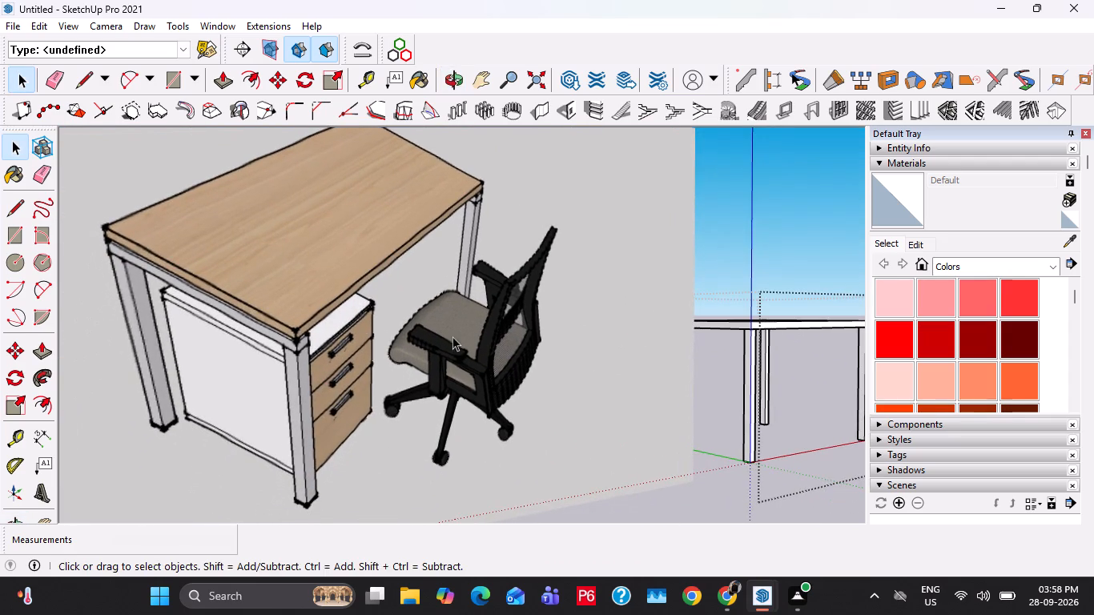
scroll(332, 320, "down", 3)
middle_click_drag(620, 367, 335, 357, "shift")
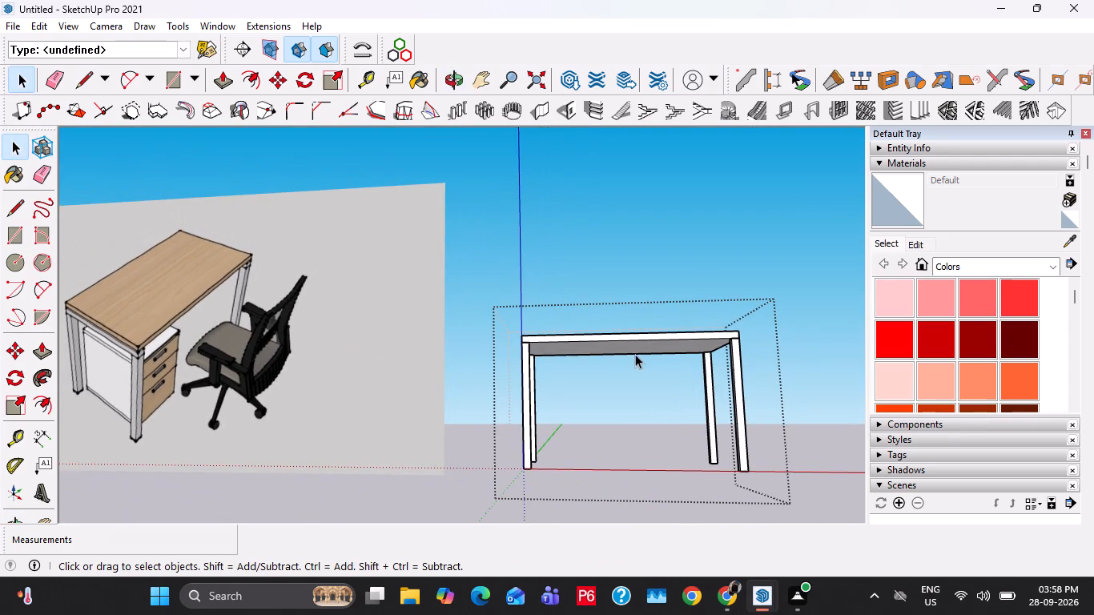
middle_click_drag(639, 454, 557, 392)
scroll(585, 432, "down", 1, "shift")
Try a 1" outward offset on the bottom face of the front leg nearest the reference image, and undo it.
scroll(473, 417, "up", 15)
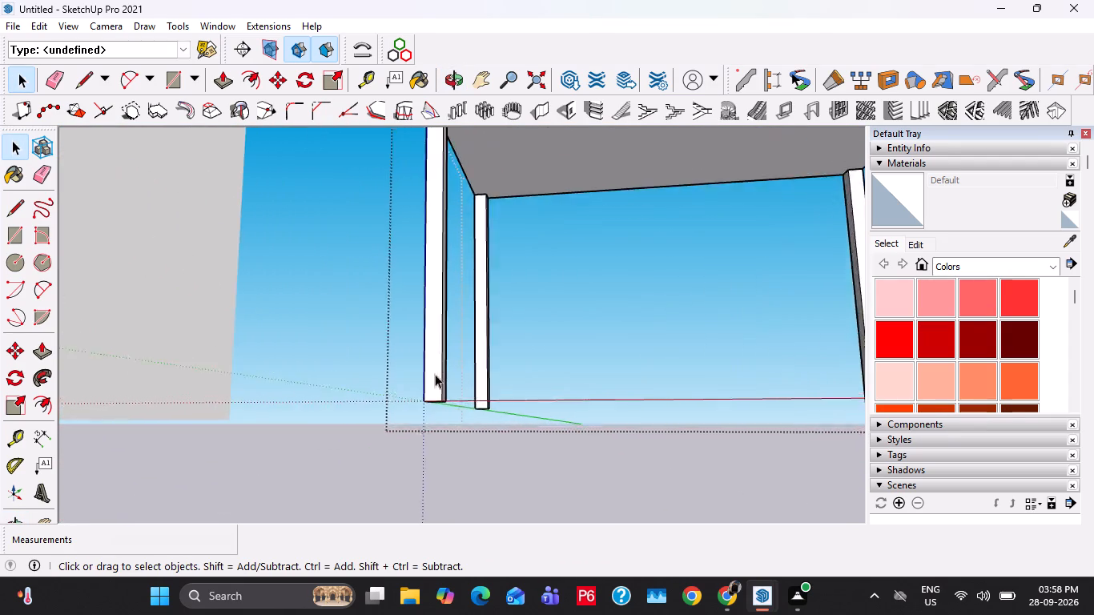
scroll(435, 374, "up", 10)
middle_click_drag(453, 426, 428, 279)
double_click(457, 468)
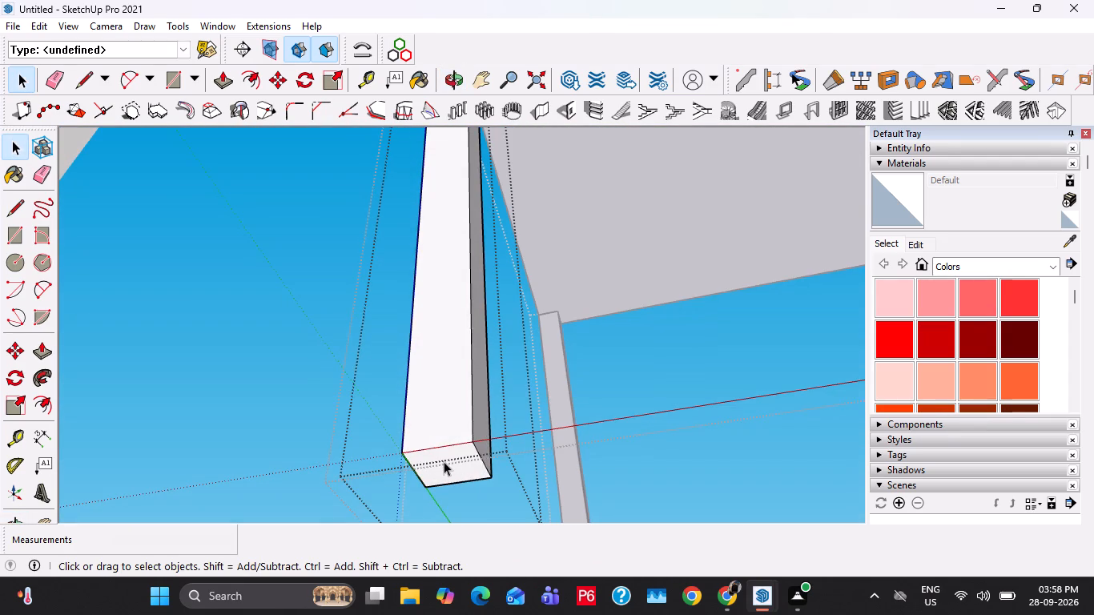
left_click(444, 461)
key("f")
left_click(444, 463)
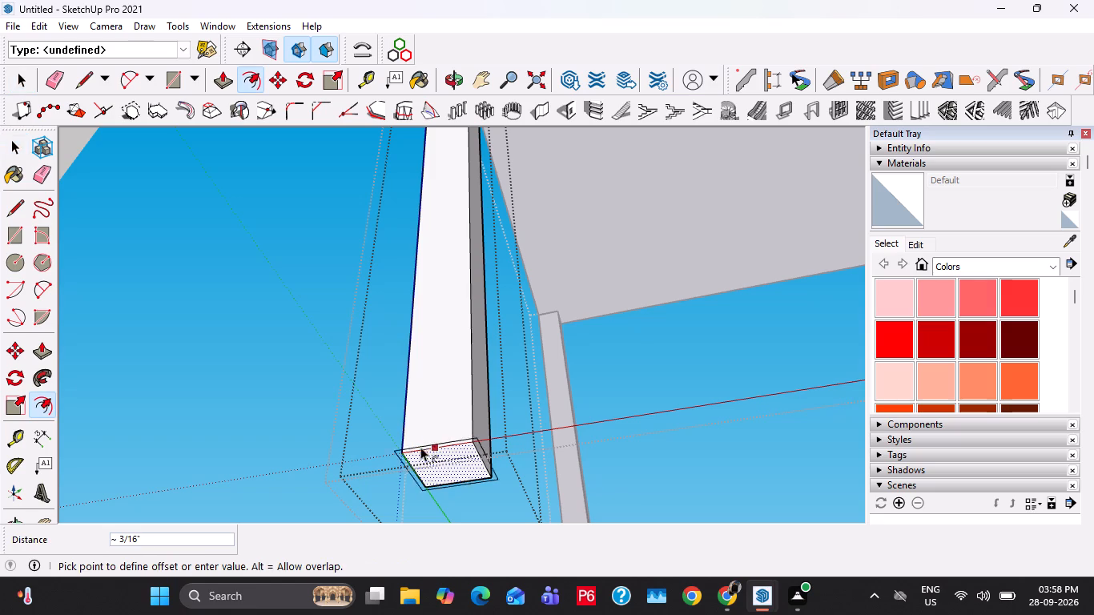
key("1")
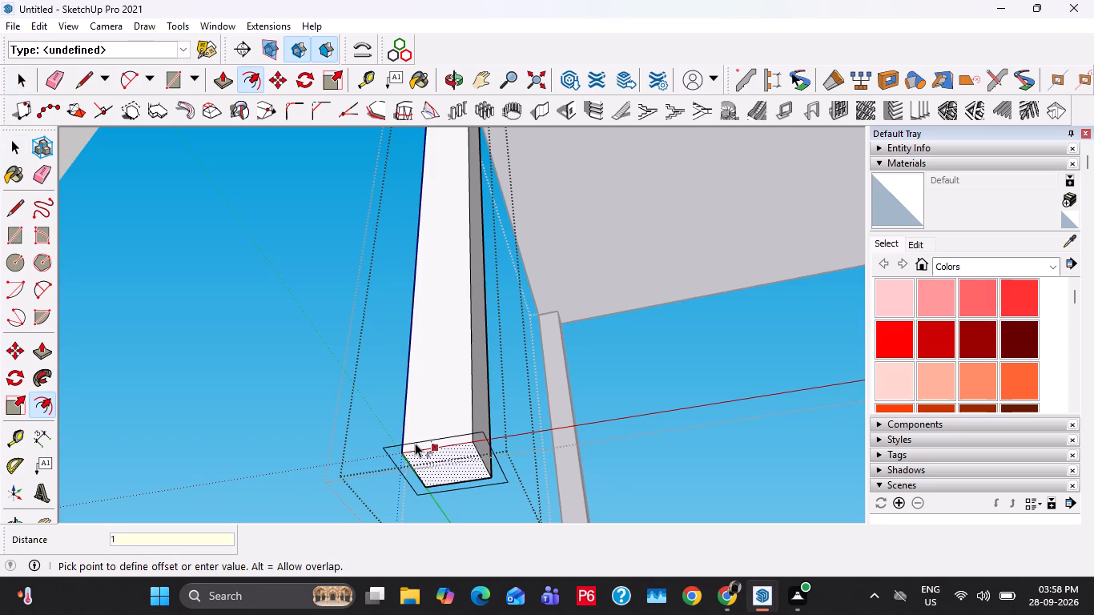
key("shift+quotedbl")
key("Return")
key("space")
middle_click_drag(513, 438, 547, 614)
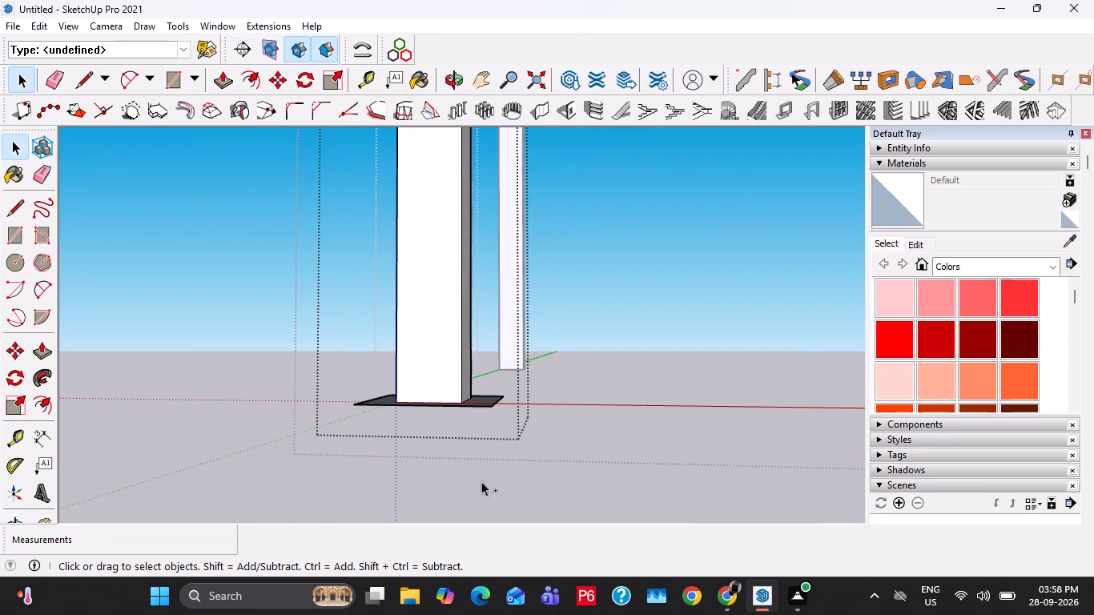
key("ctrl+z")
Offset the bottom face outline of the same front leg 0.5" outward.
scroll(441, 395, "up", 2)
middle_click_drag(443, 393, 424, 287)
key("f")
left_click(440, 413)
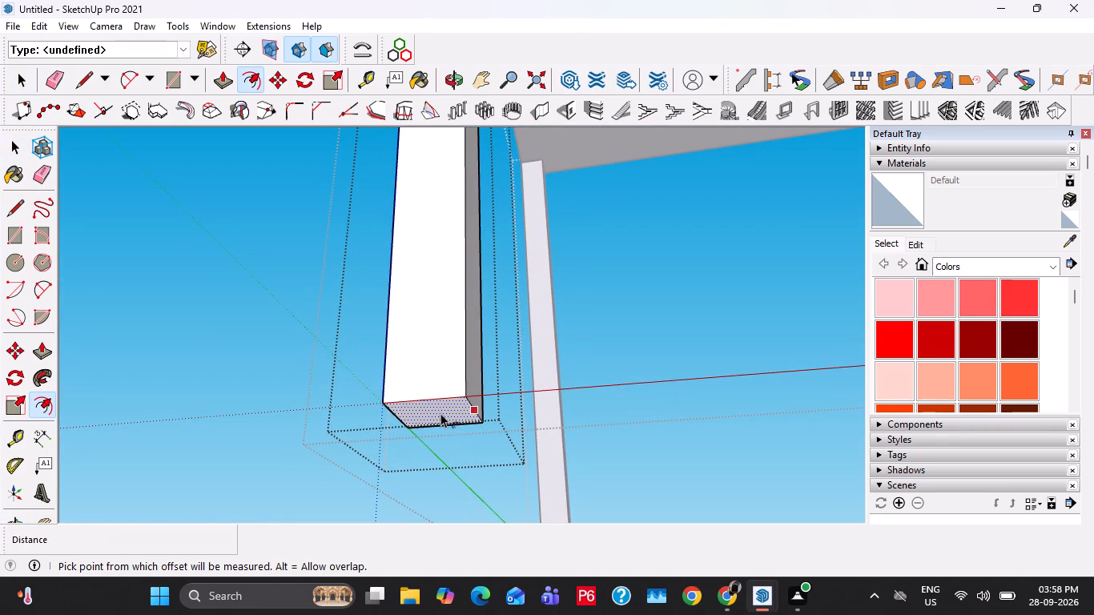
type("0.5\"")
key("Return")
key("space")
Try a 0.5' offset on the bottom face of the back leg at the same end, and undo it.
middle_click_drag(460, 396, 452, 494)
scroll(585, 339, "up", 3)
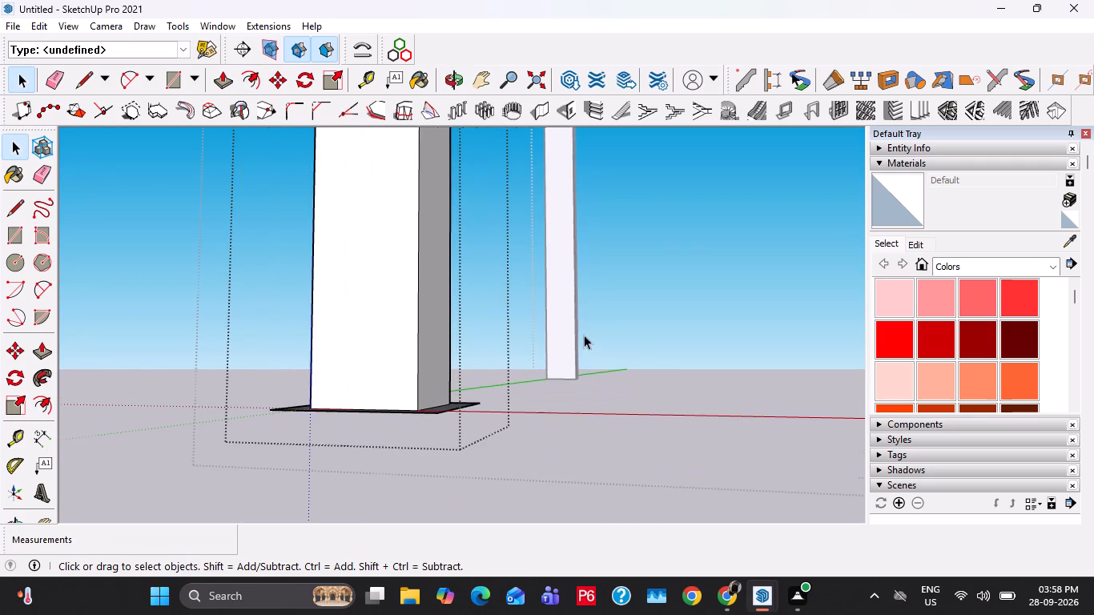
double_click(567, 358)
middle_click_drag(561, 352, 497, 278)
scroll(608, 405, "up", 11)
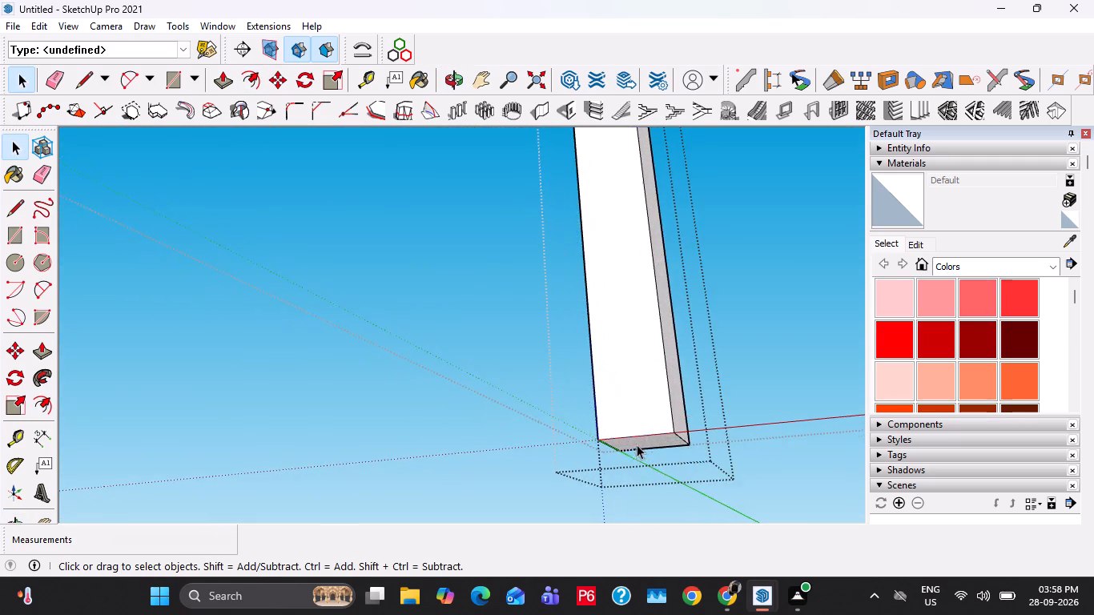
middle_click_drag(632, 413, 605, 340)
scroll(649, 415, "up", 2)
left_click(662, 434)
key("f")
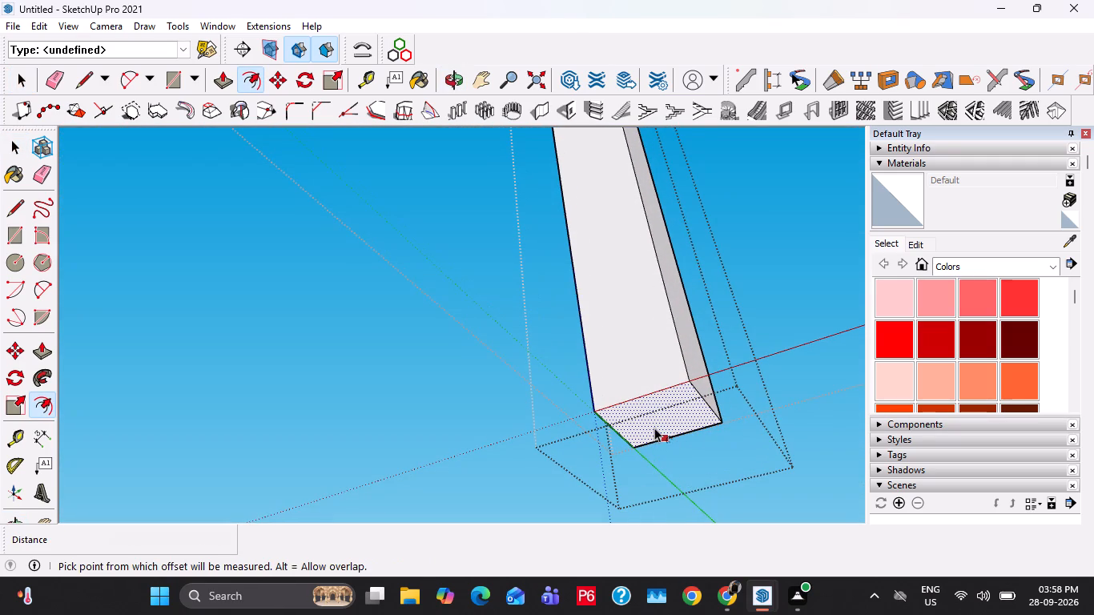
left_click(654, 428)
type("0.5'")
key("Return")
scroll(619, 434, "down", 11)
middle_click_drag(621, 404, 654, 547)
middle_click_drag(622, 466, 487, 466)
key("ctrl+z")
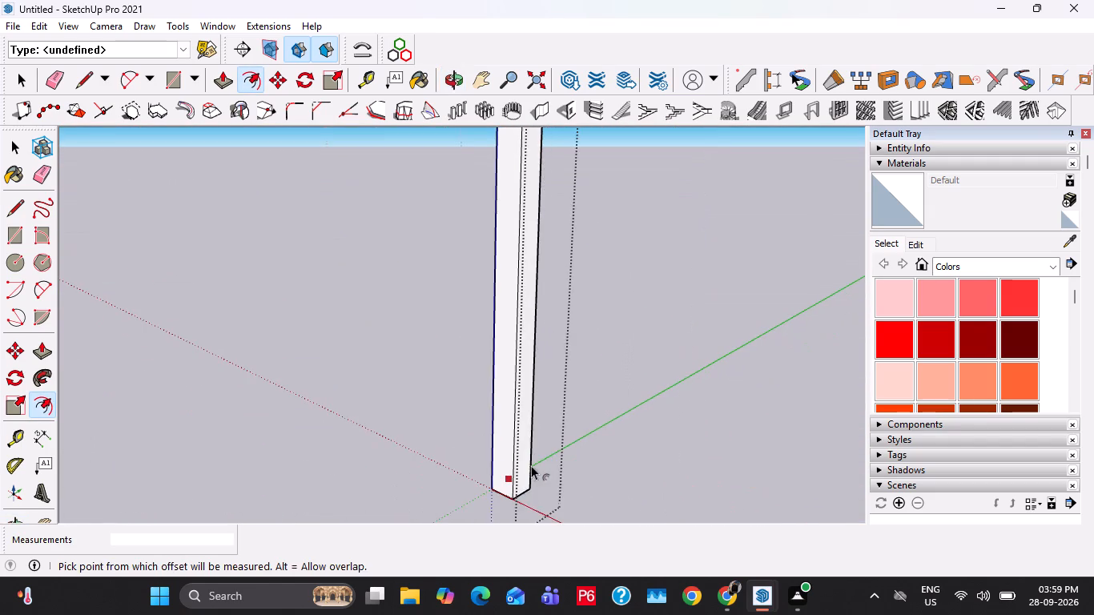
Offset the bottom face outline of the same back leg 0.5" outward.
middle_click_drag(530, 464, 477, 236)
scroll(517, 425, "up", 3)
left_click(517, 426)
type("0.5")
key("shift+quotedbl")
key("Return")
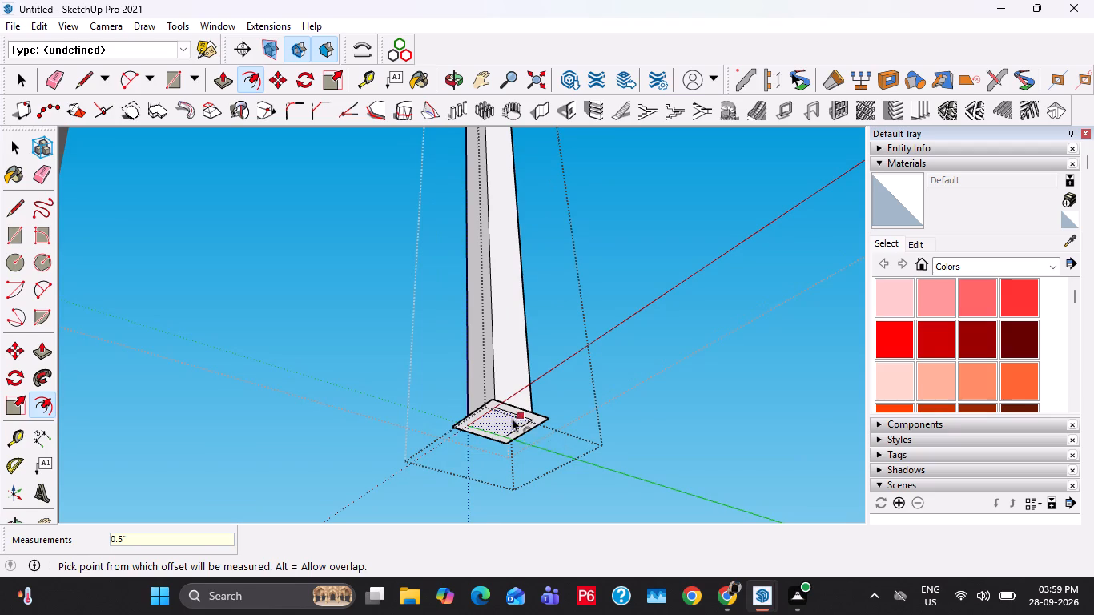
key("space")
Extrude the offset border around the back leg's base upward 1" to form a foot.
scroll(499, 404, "down", 20)
middle_click_drag(586, 404, 493, 456, "shift")
scroll(526, 313, "up", 7)
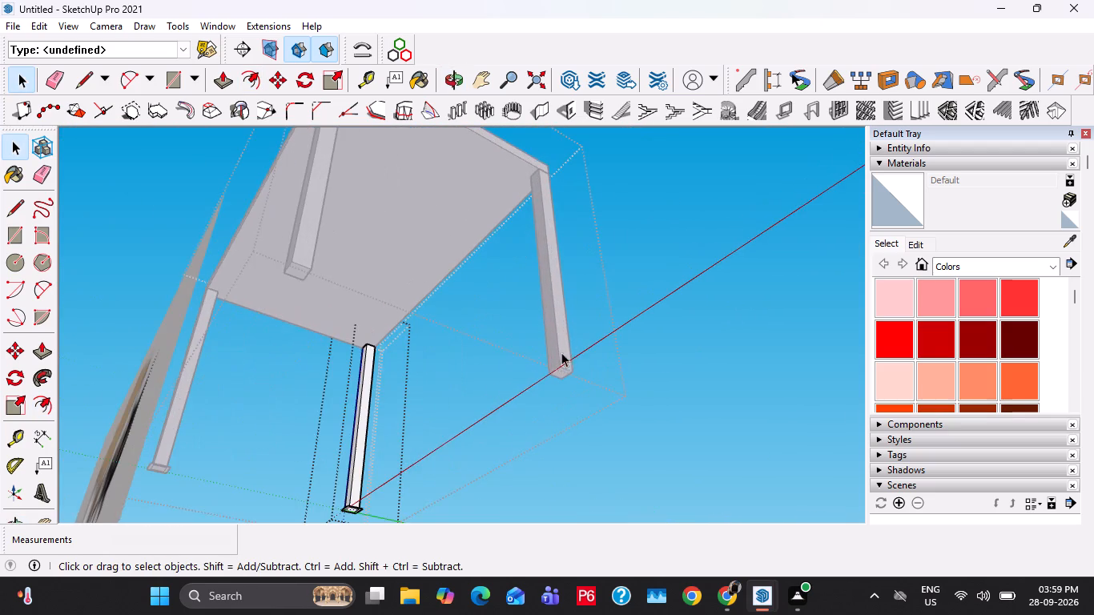
middle_click_drag(439, 344, 510, 292)
scroll(469, 432, "up", 20)
scroll(469, 432, "up", 7)
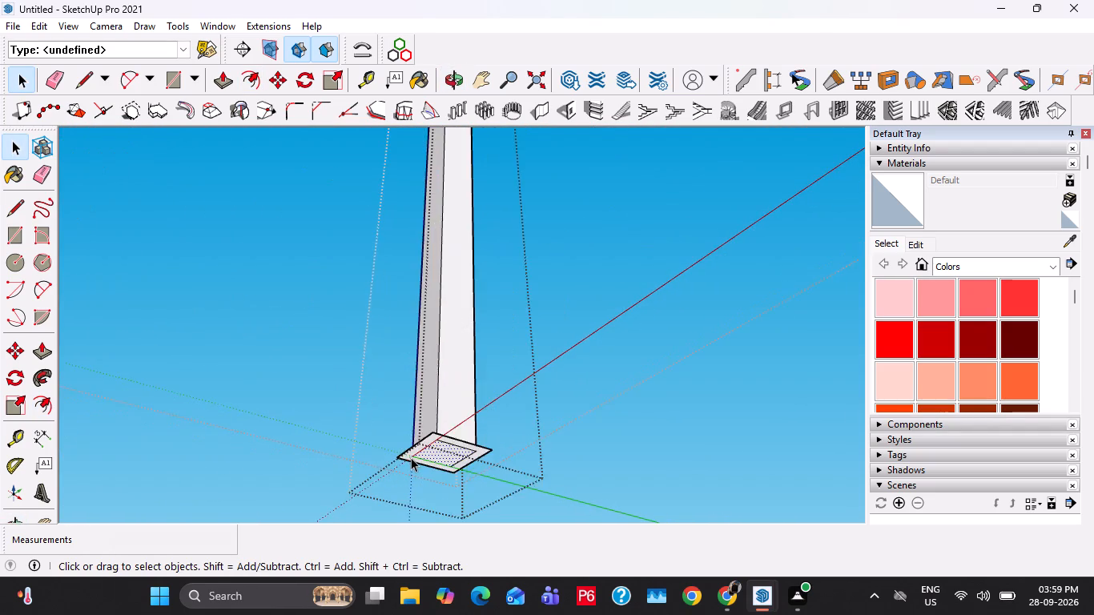
scroll(411, 457, "up", 7)
middle_click_drag(478, 422, 481, 569)
left_click(509, 472)
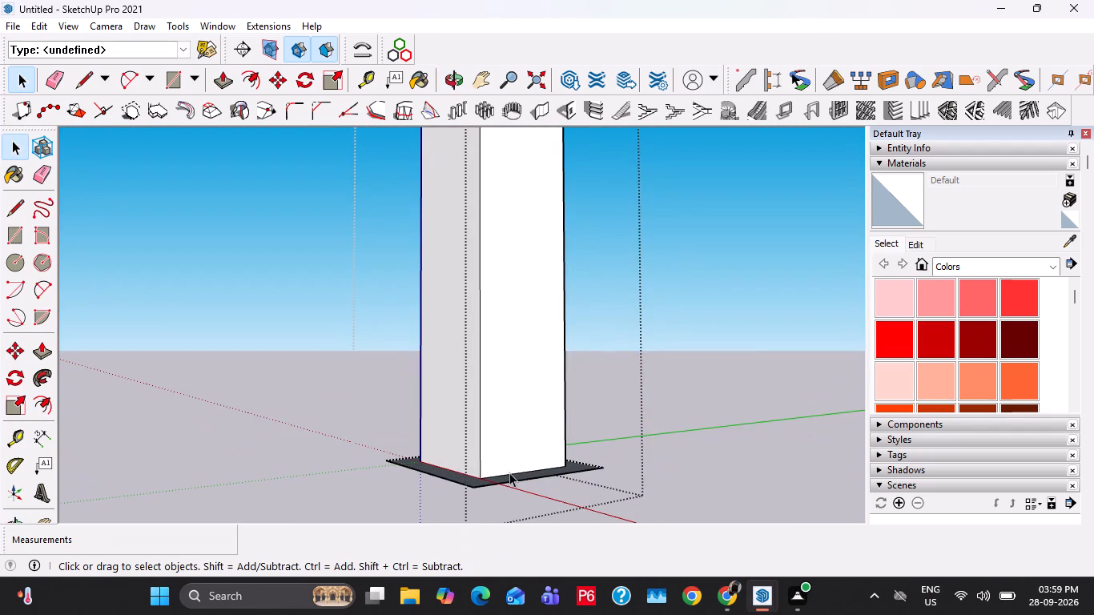
key("p")
left_click(509, 475)
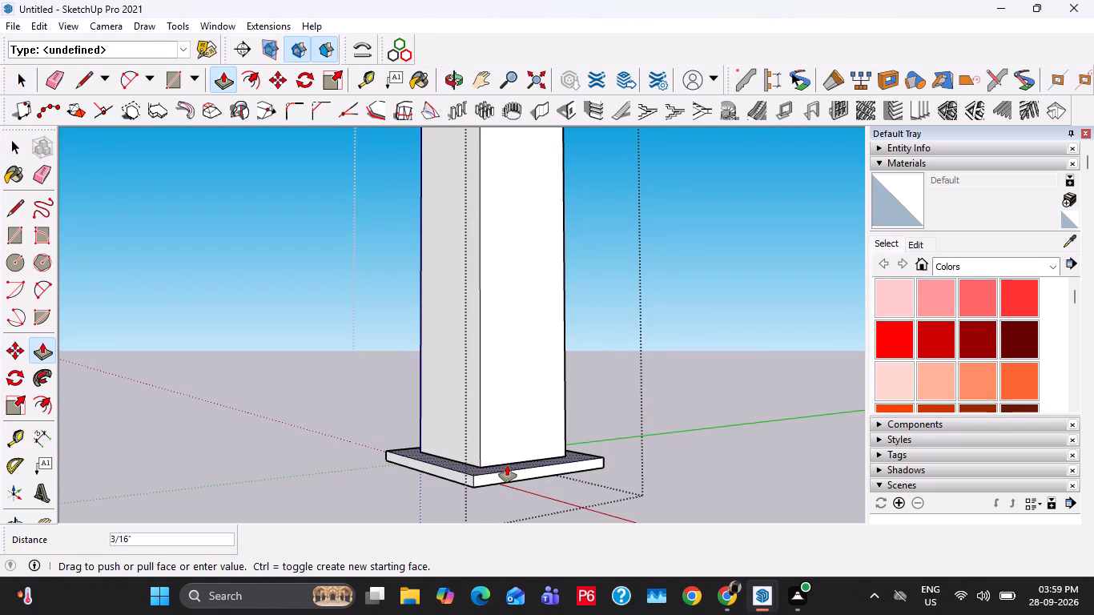
type("1\"")
key("Return")
scroll(505, 447, "down", 20)
scroll(505, 447, "down", 3)
key("space")
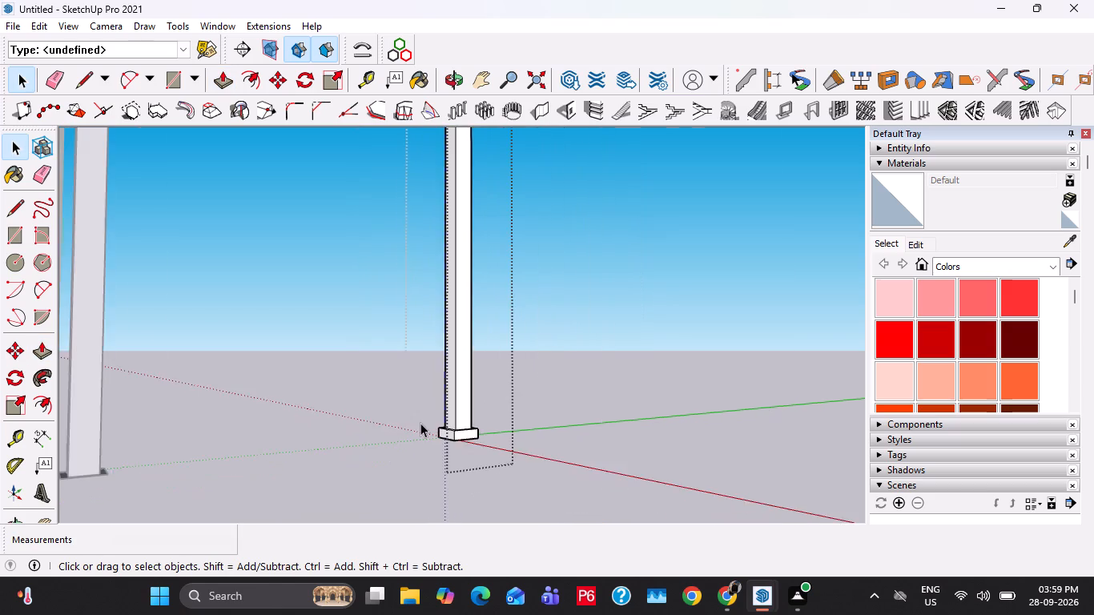
Offset the bottom face outline of the back leg at the desk's opposite end 0.5" outward.
scroll(420, 423, "down", 17)
key("space")
scroll(547, 447, "up", 4)
double_click(686, 457)
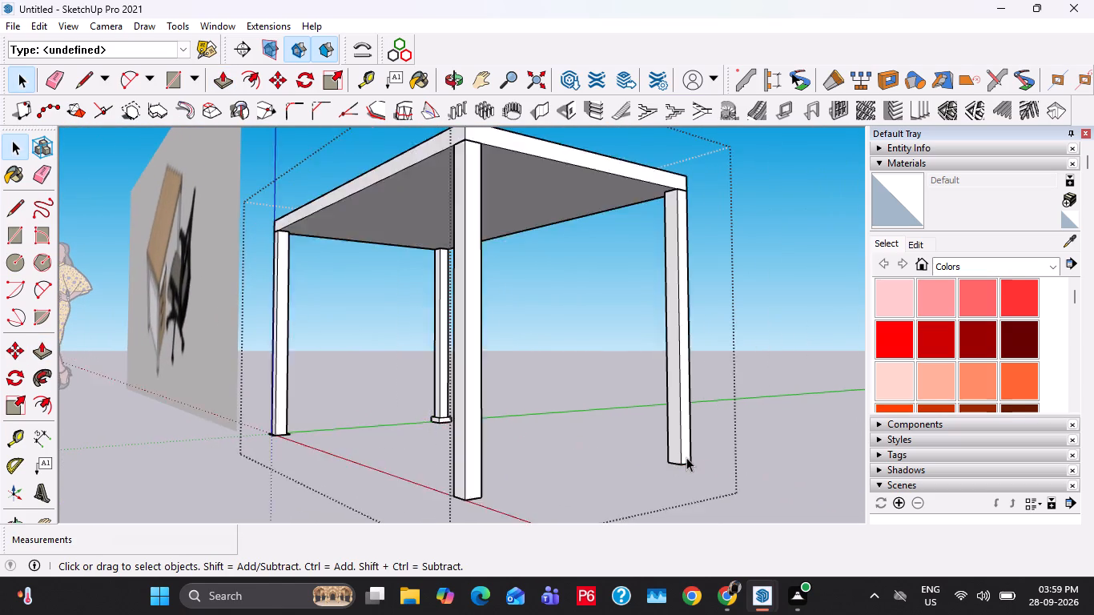
scroll(685, 452, "up", 20)
scroll(685, 452, "up", 1)
middle_click_drag(680, 478, 633, 283)
middle_click_drag(726, 468, 677, 379)
left_click(674, 386)
key("f")
left_click(664, 398)
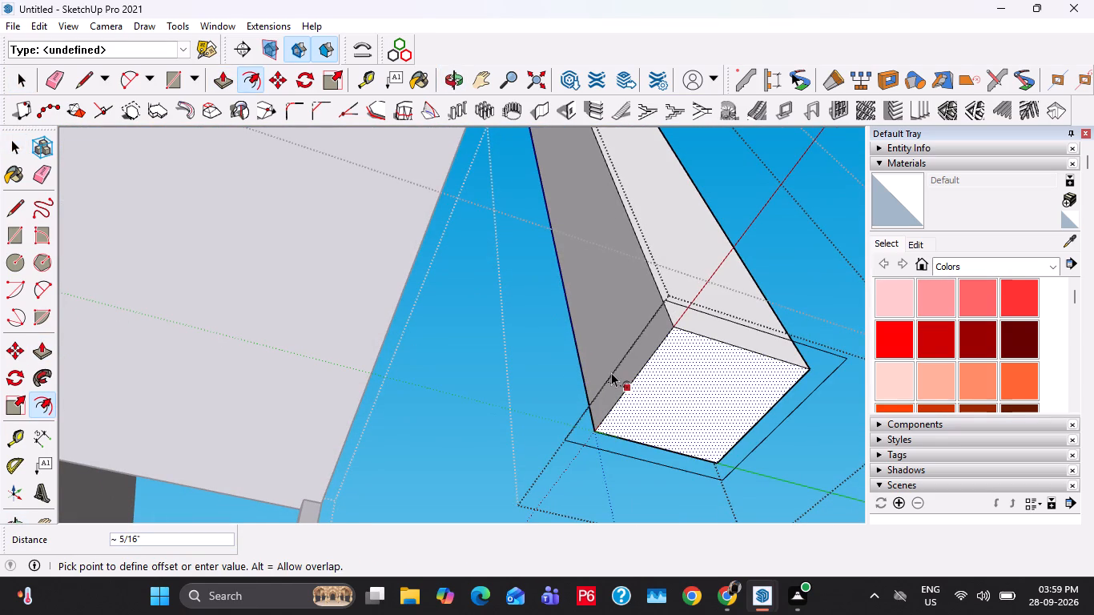
key("0")
type(".5\"")
key("Return")
key("space")
Extrude the offset border around that leg's base upward 1" to form a foot, and leave the leg group.
left_click(642, 336)
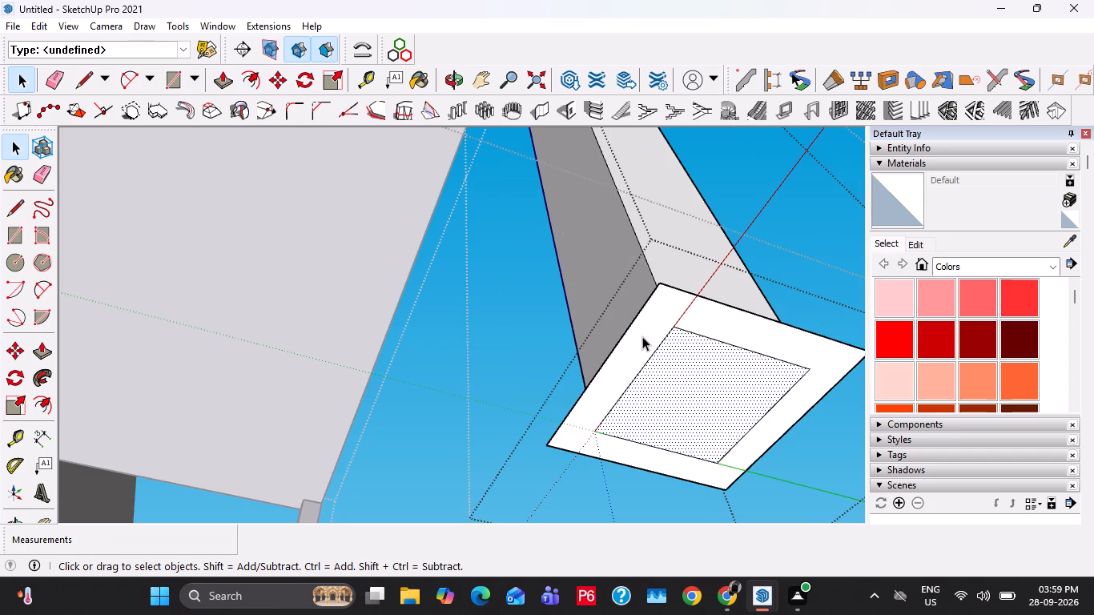
key("p")
left_click(644, 326)
type("1\"")
key("Return")
key("space")
middle_click_drag(652, 287, 674, 395)
scroll(675, 397, "down", 20)
scroll(675, 397, "down", 1)
key("Escape")
key("Escape")
Offset the bottom face outline of the remaining plain leg, the front one at the same end, 0.5" outward.
middle_click_drag(436, 415, 507, 407)
scroll(508, 300, "up", 4)
double_click(493, 290)
scroll(481, 295, "up", 13)
double_click(477, 313)
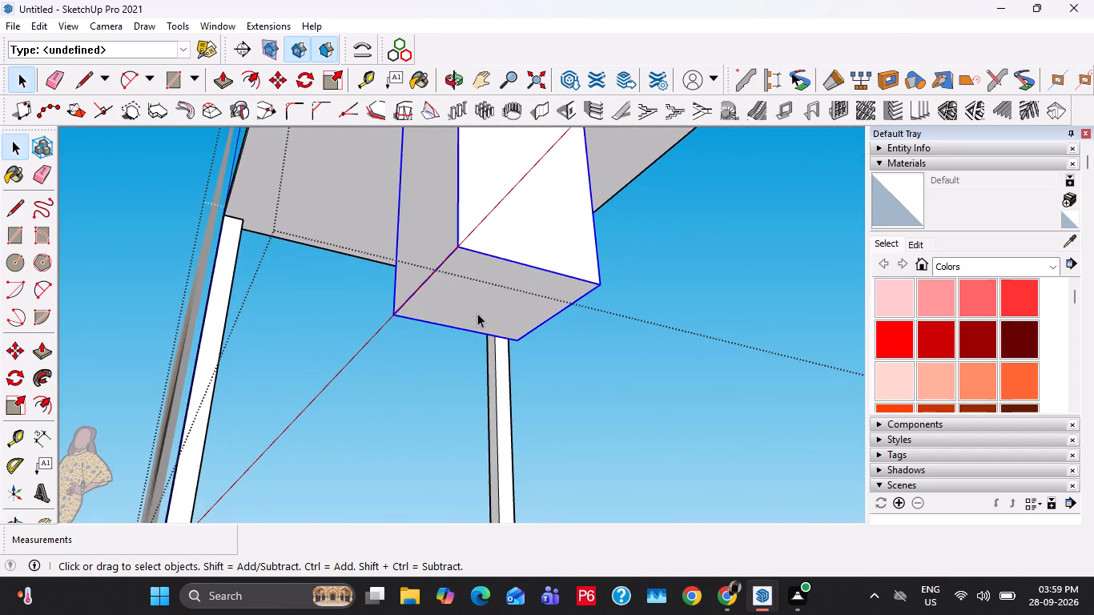
key("f")
left_click(469, 312)
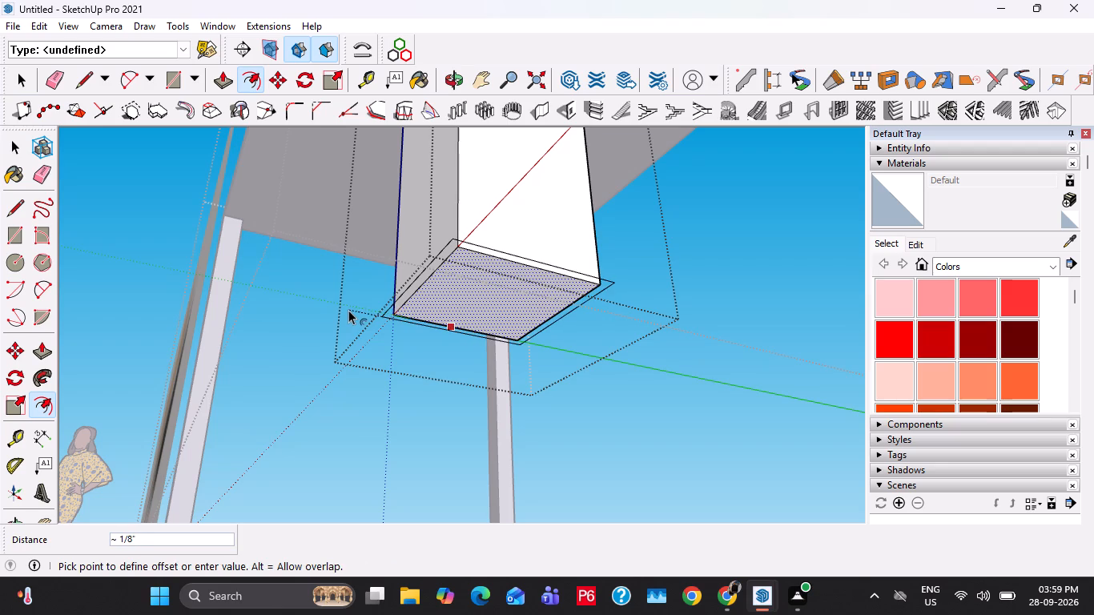
type("0.5\"")
key("Return")
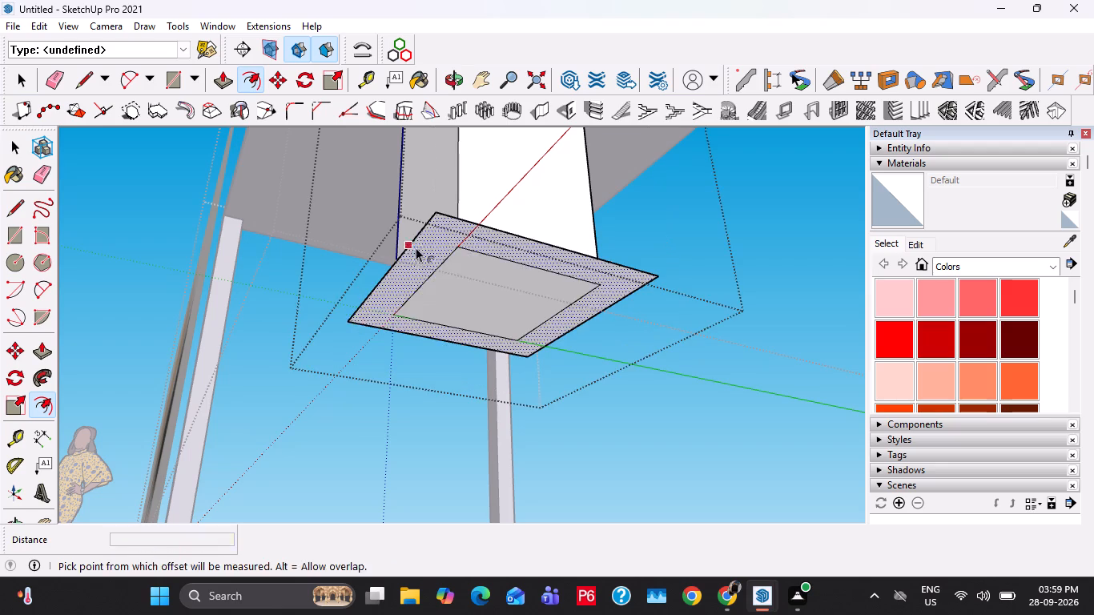
Extrude the offset border around this front leg's base upward 0.5" to form its foot.
middle_click_drag(416, 247, 470, 470)
key("space")
left_click(448, 231)
key("p")
left_click(448, 231)
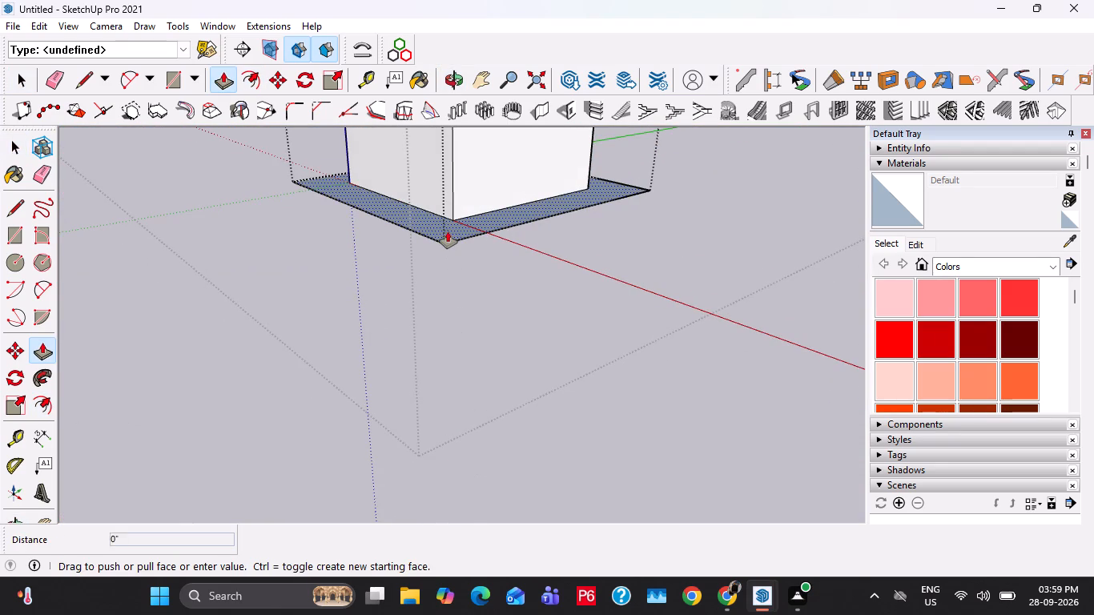
type("0.5\"")
key("Return")
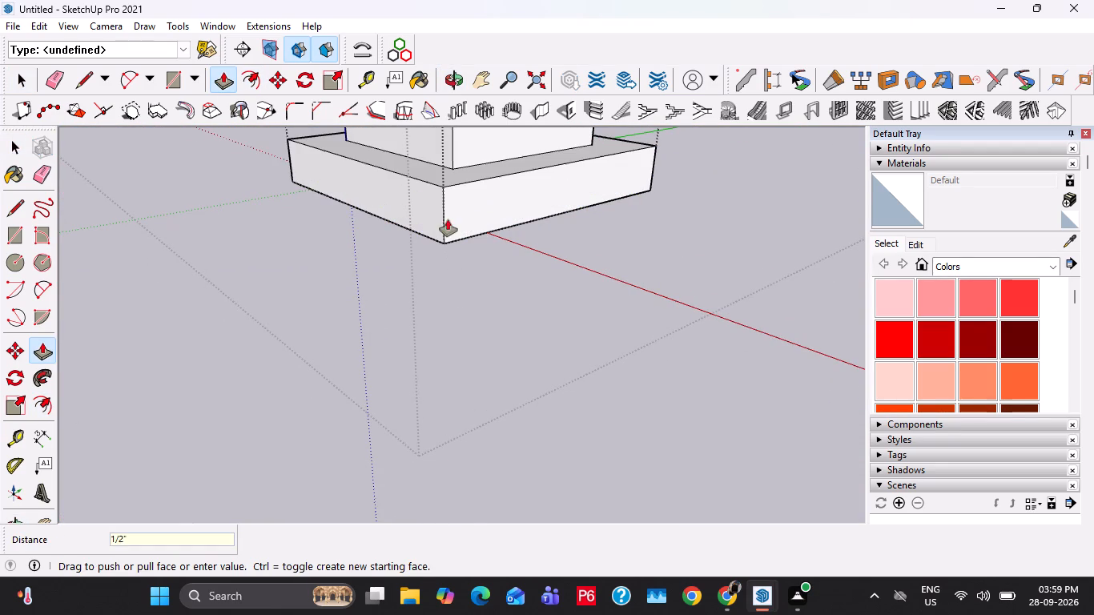
key("space")
Extrude the flat offset border around the other front leg's base upward 1" to form its foot.
scroll(609, 298, "down", 13)
middle_click_drag(417, 255, 716, 522, "shift")
middle_click_drag(359, 303, 573, 494, "shift")
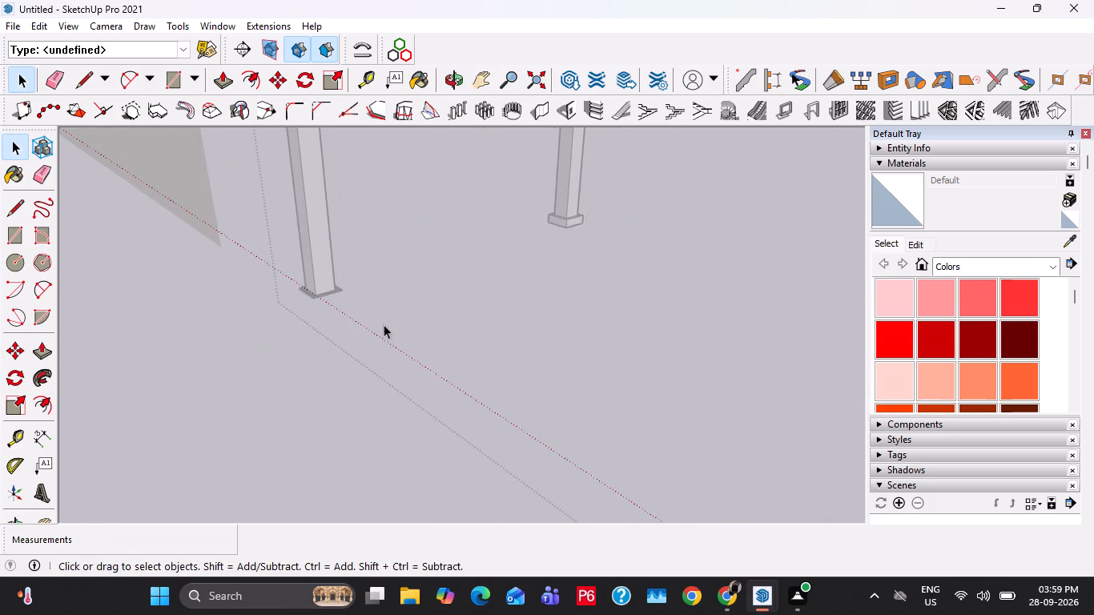
scroll(363, 293, "up", 20)
scroll(363, 293, "up", 3)
double_click(308, 291)
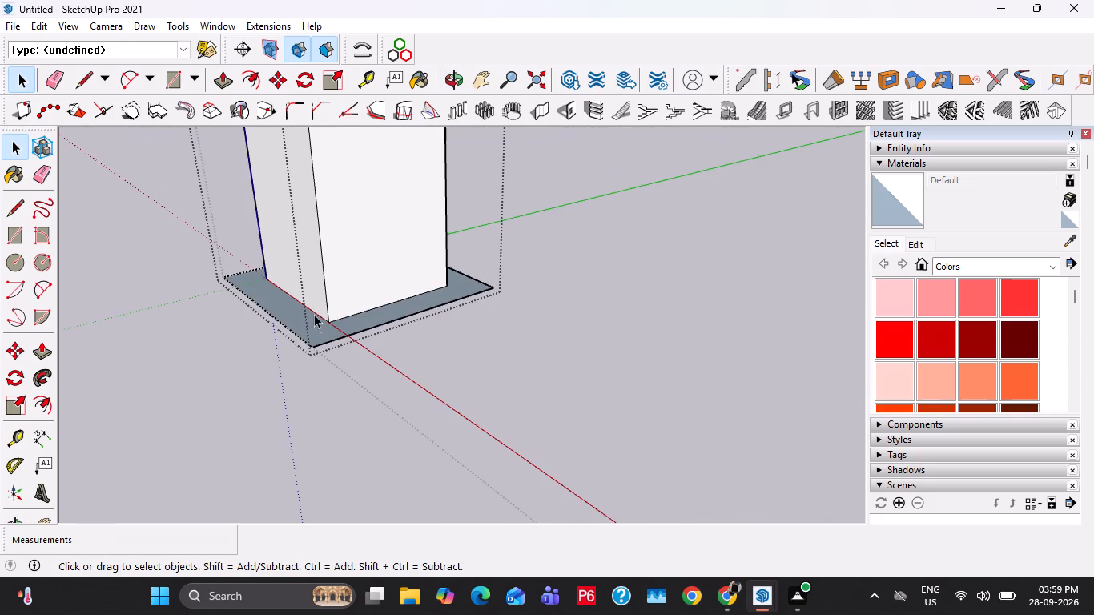
left_click(316, 320)
key("p")
left_click(316, 322)
type("1\"")
key("Return")
key("space")
Paint the top, side and bottom faces of this front leg's foot with the dark grey Color M07.
scroll(321, 307, "down", 12)
scroll(1024, 336, "down", 2)
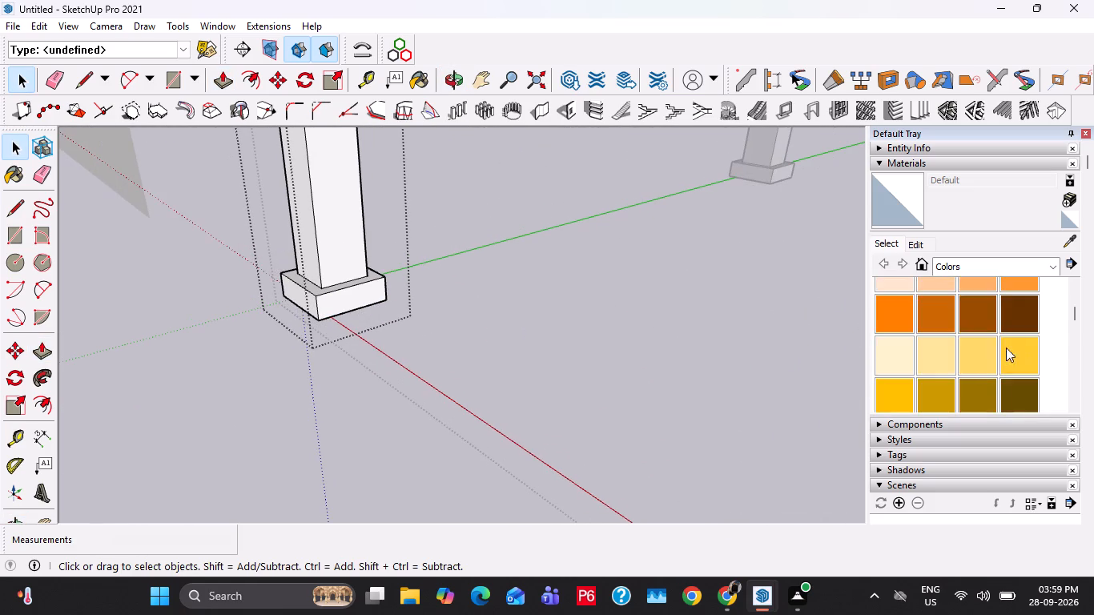
scroll(1006, 348, "down", 9)
left_click(1013, 294)
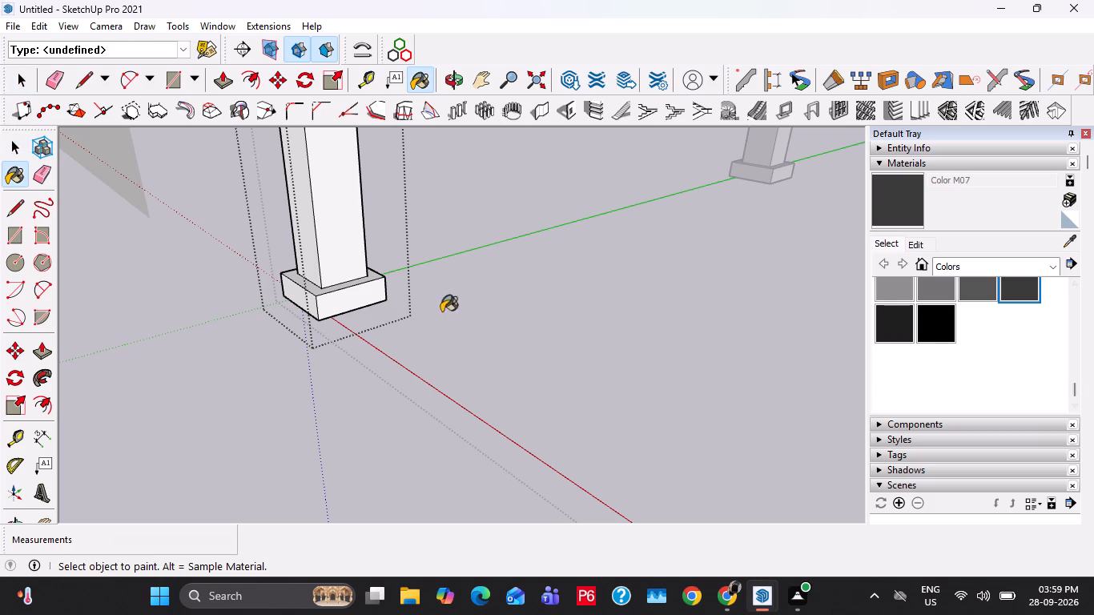
left_click(367, 296)
scroll(336, 291, "up", 7)
left_click(294, 316)
left_click(309, 289)
middle_click_drag(285, 293, 621, 318)
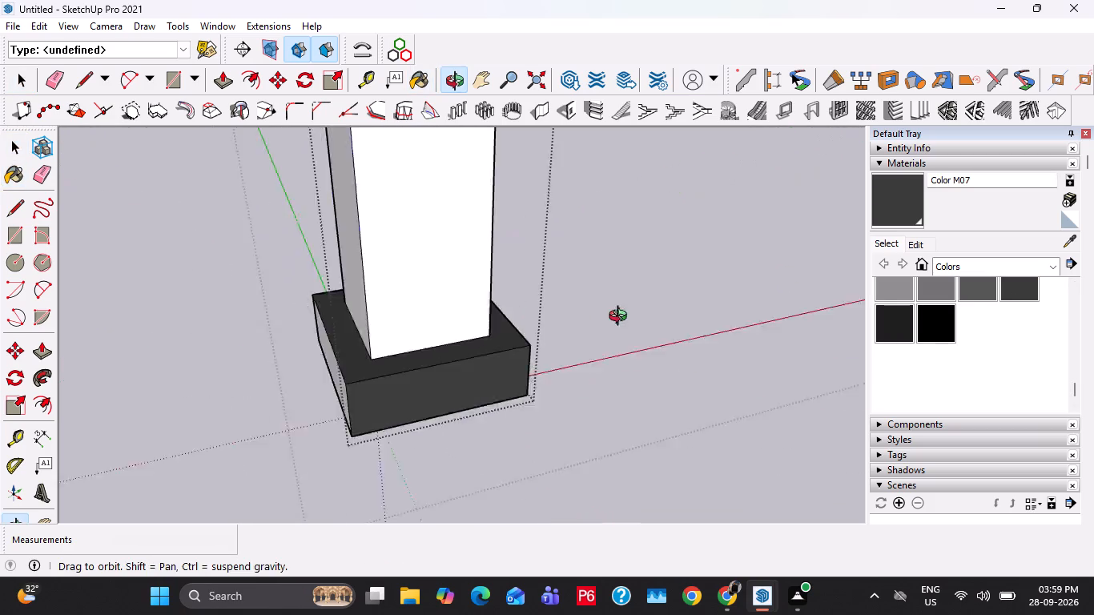
middle_click_drag(621, 318, 720, 326)
scroll(475, 360, "up", 3)
left_click(465, 413)
middle_click_drag(420, 415, 703, 336)
middle_click_drag(321, 425, 391, 328)
left_click(253, 412)
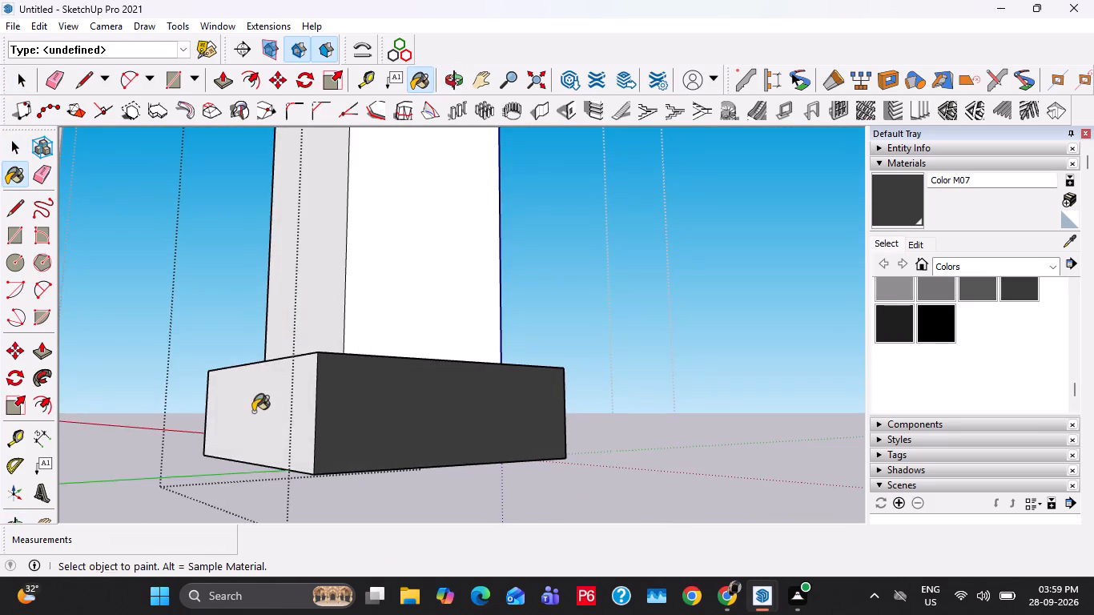
middle_click_drag(376, 454, 321, 309)
scroll(322, 311, "up", 1)
left_click(370, 397)
left_click(337, 454)
scroll(419, 326, "down", 11)
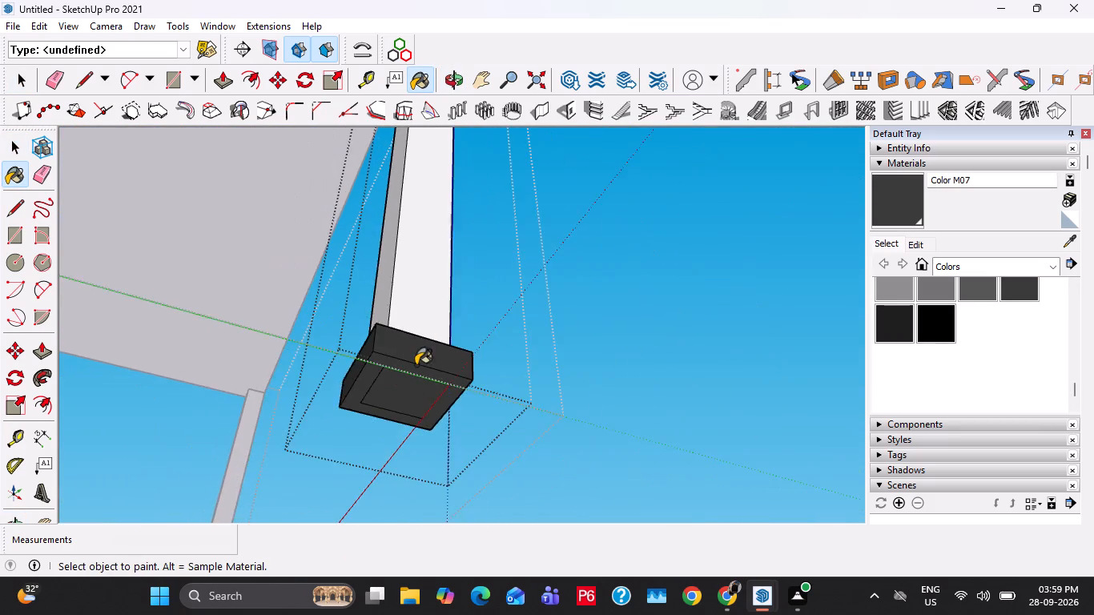
scroll(416, 365, "down", 7)
Paint the foot of the back leg at the same end with Color M07 on its top, sides and bottom.
middle_click_drag(66, 380, 392, 390)
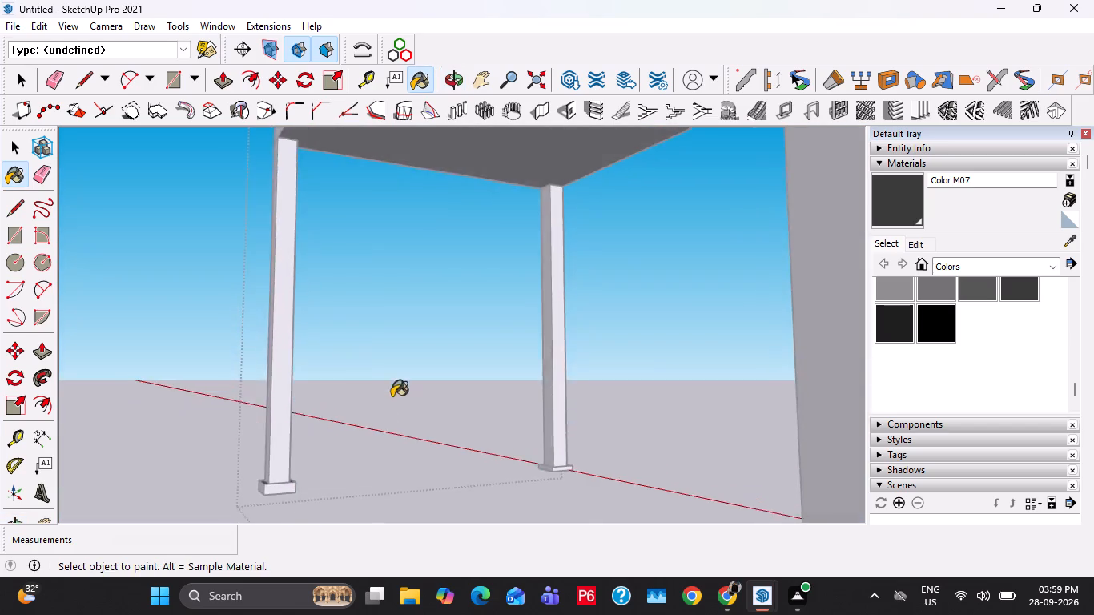
scroll(317, 351, "down", 7)
middle_click_drag(530, 440, 388, 332, "shift")
key("space")
double_click(408, 446)
left_click(424, 490)
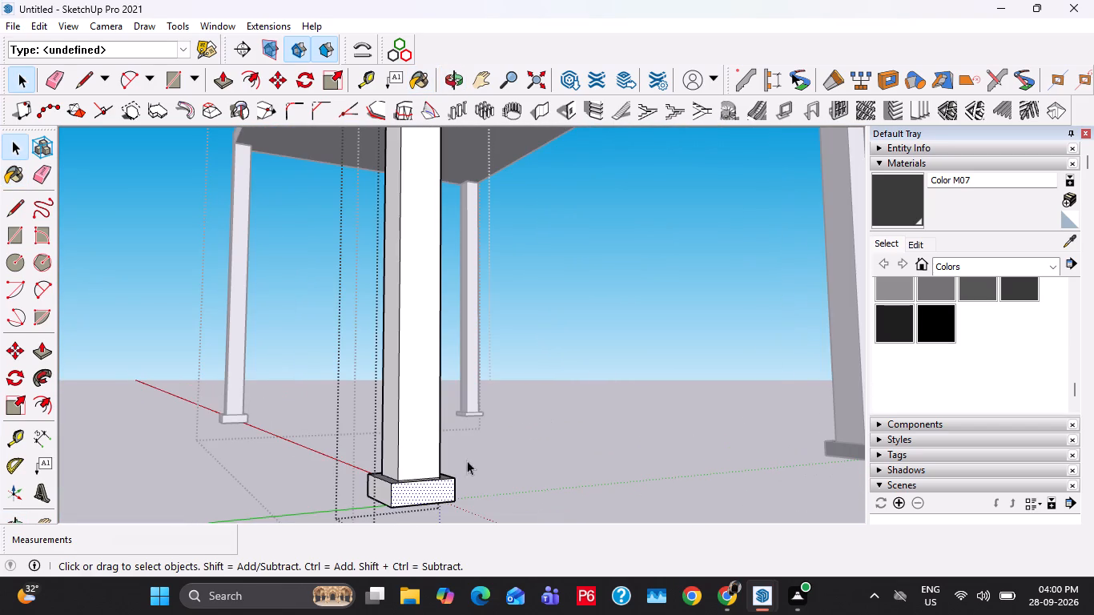
left_click(914, 203)
left_click(434, 484)
left_click(393, 492)
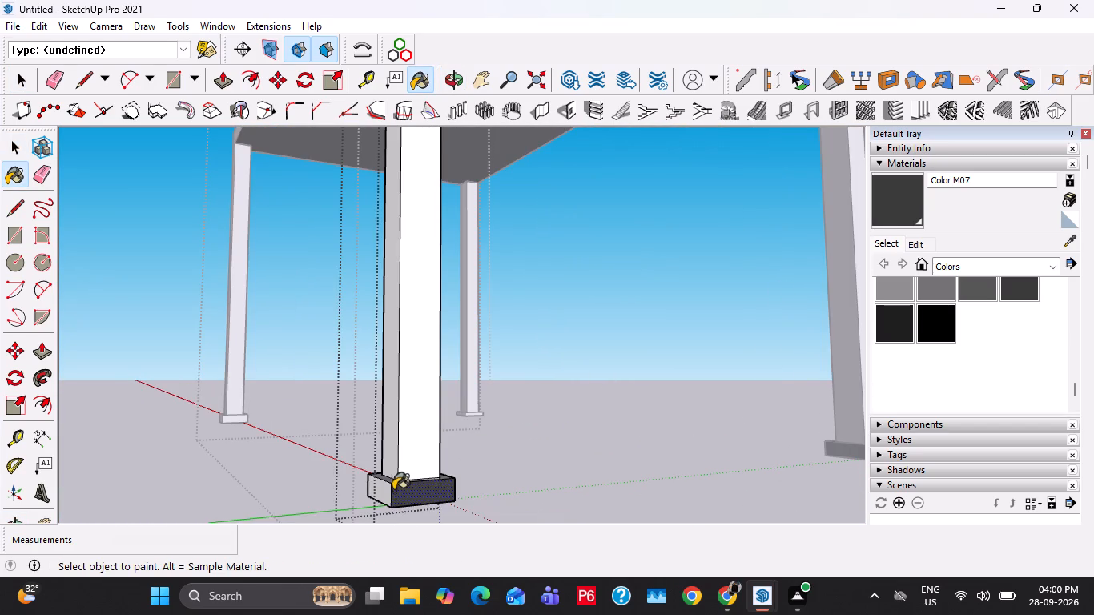
scroll(393, 490, "up", 9)
left_click(377, 496)
left_click(366, 451)
middle_click_drag(502, 451, 453, 553)
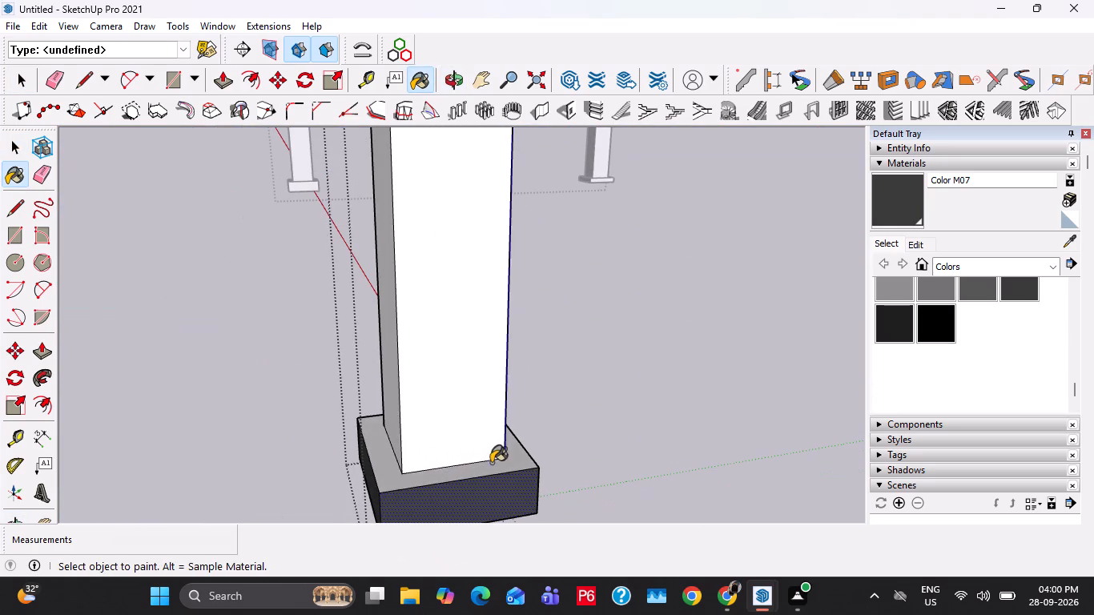
left_click(500, 465)
middle_click_drag(519, 464, 0, 438)
scroll(0, 434, "down", 1)
left_click(463, 514)
middle_click_drag(553, 484, 430, 386)
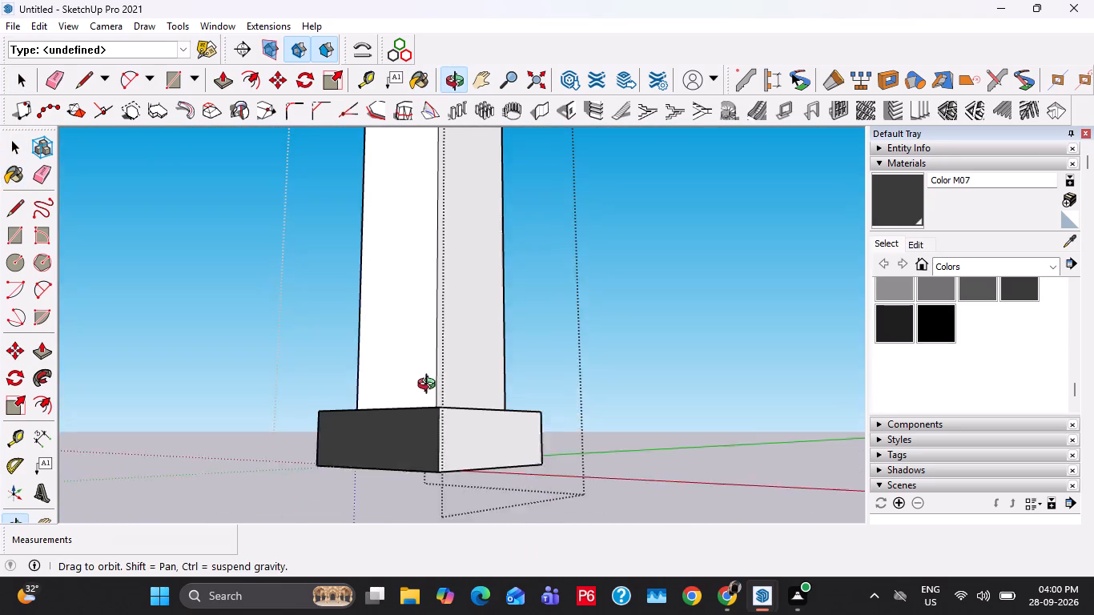
middle_click_drag(430, 386, 428, 378)
left_click(515, 432)
middle_click_drag(452, 432, 450, 312)
left_click(456, 362)
left_click(430, 373)
key("space")
scroll(432, 371, "down", 6)
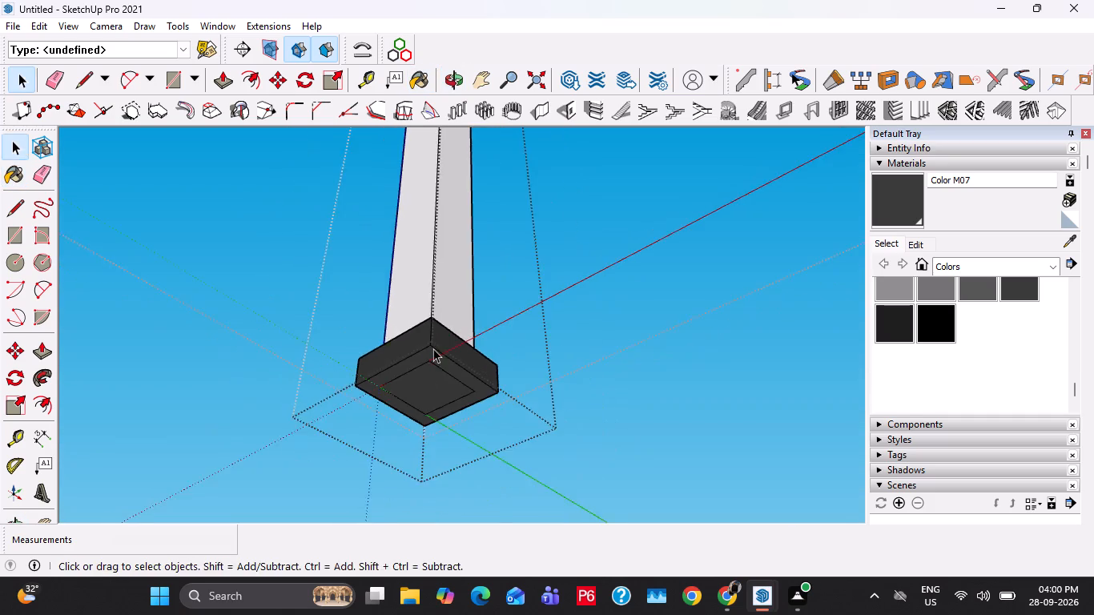
middle_click_drag(436, 349, 539, 540)
key("Escape")
scroll(443, 412, "down", 6)
key("Escape")
Paint the foot of the nearer leg at the opposite end with Color M07, including its underside.
middle_click_drag(654, 437, 229, 419, "shift")
scroll(229, 393, "down", 11, "shift")
middle_click(489, 416)
scroll(489, 416, "up", 2)
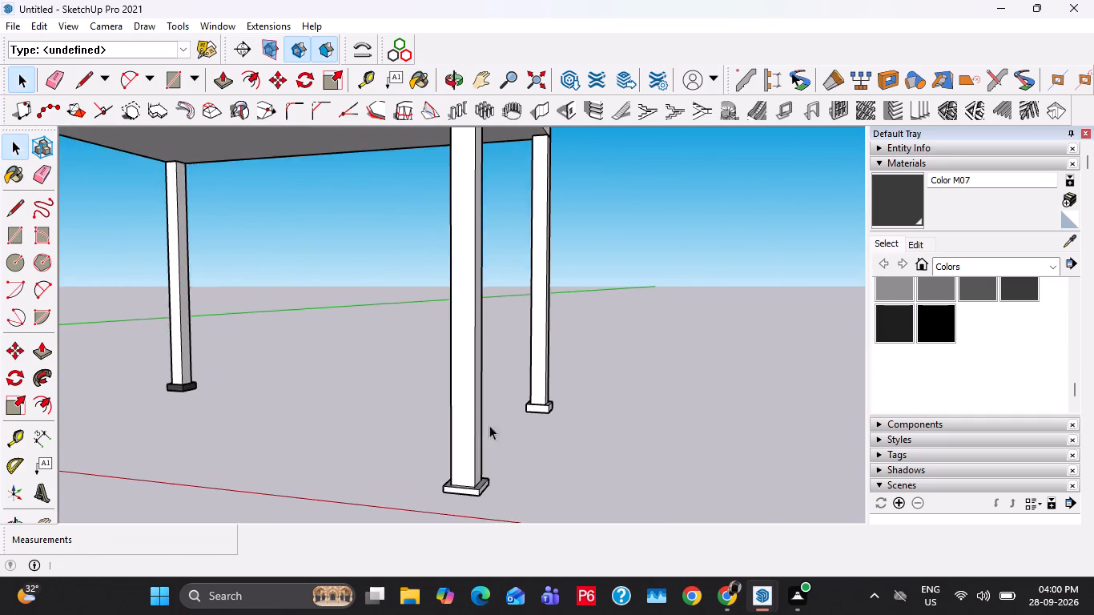
scroll(489, 425, "up", 14)
double_click(467, 488)
middle_click_drag(486, 488, 479, 520)
left_click(490, 493)
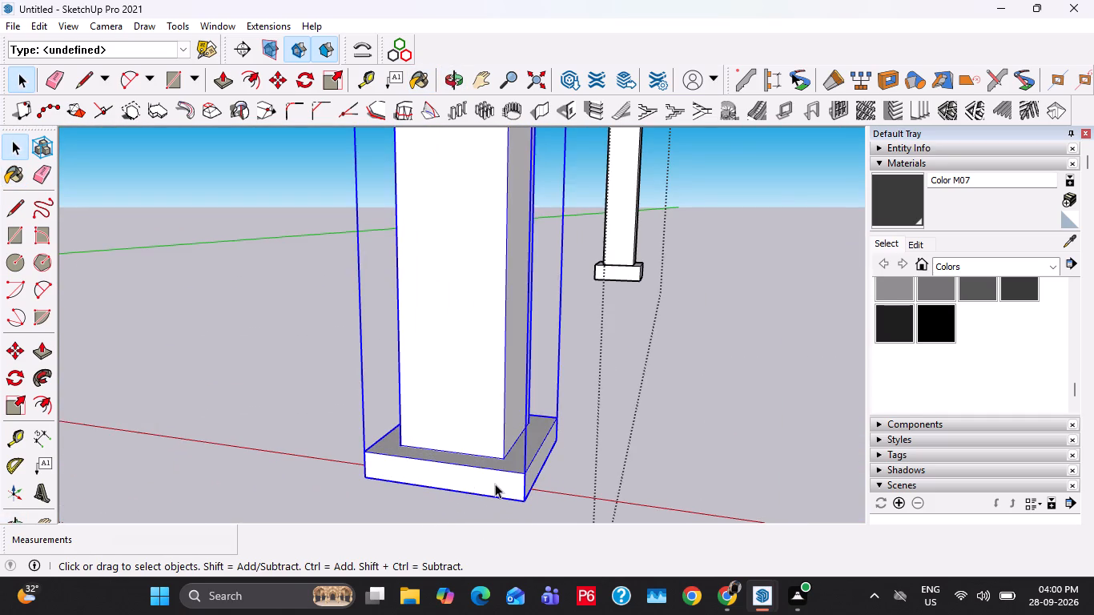
double_click(495, 484)
left_click(891, 207)
left_click(519, 460)
left_click(515, 480)
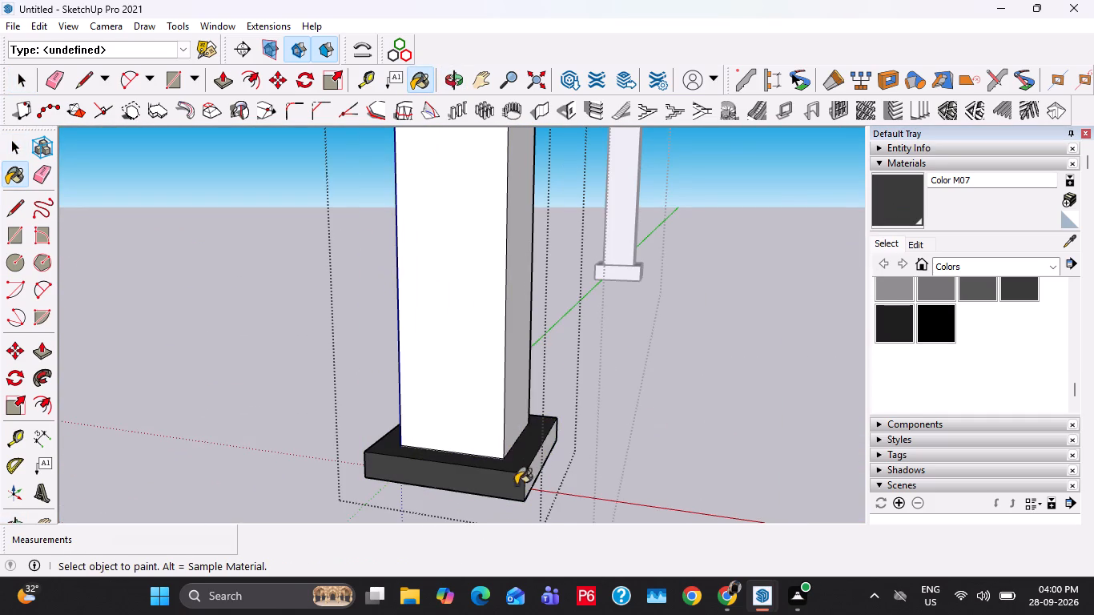
left_click_drag(537, 488, 538, 480)
double_click(537, 468)
middle_click_drag(526, 465, 680, 270)
middle_click_drag(501, 465, 505, 380)
left_click(405, 530)
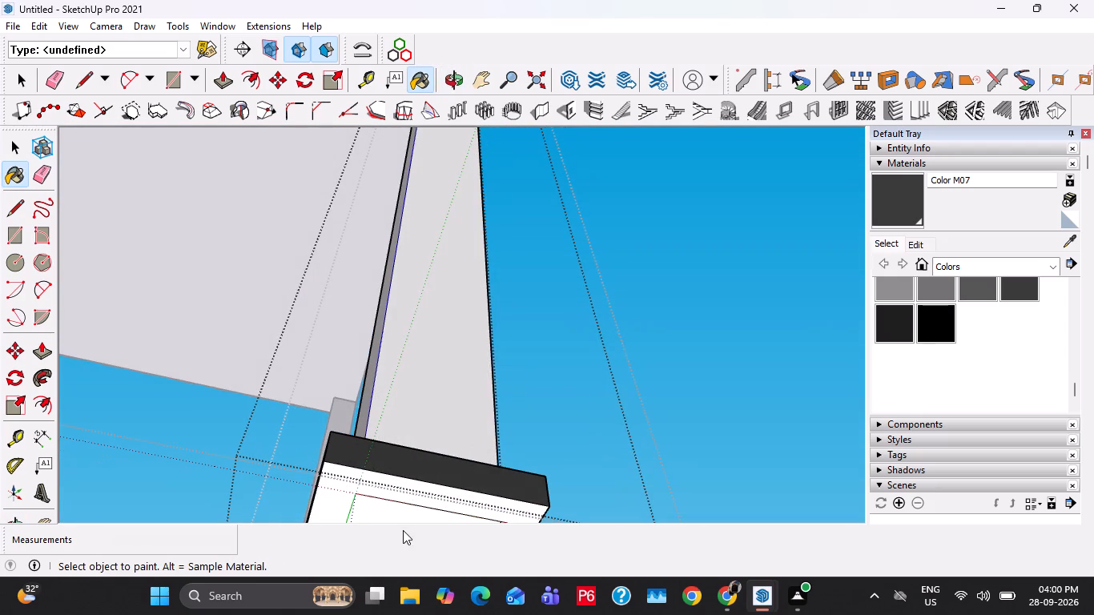
left_click(379, 484)
left_click(370, 512)
middle_click_drag(313, 460, 531, 461, "shift")
left_click(391, 398)
key("space")
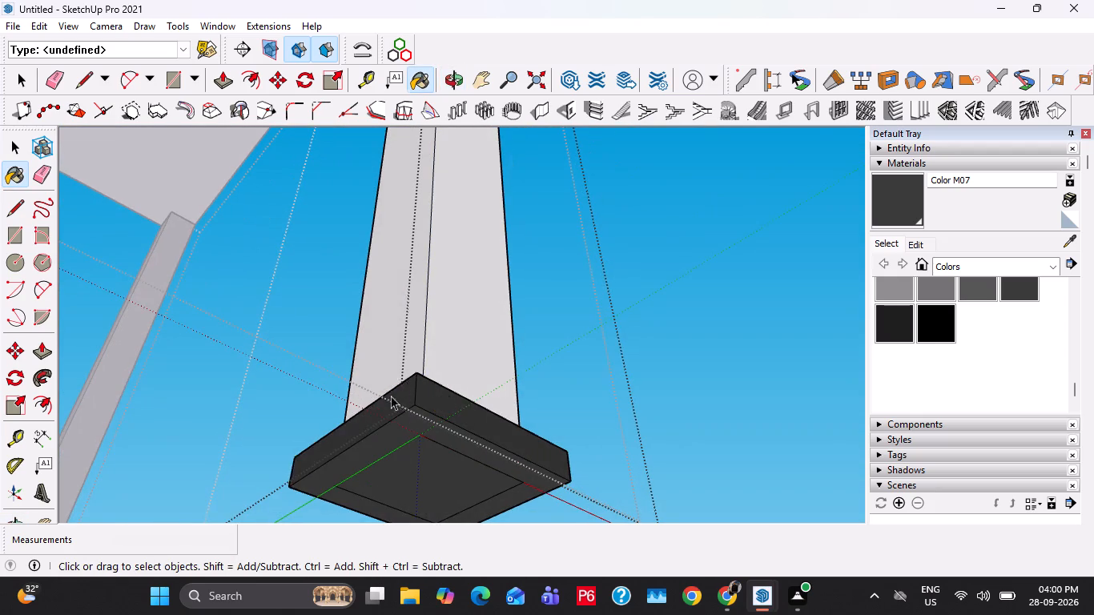
scroll(400, 392, "down", 10)
key("Escape")
key("Escape")
Paint the last unpainted leg foot with Color M07 on its bottom, sides and top, and leave the leg group.
middle_click_drag(334, 438, 506, 331, "shift")
middle_click_drag(326, 426, 496, 287, "shift")
scroll(336, 474, "up", 6)
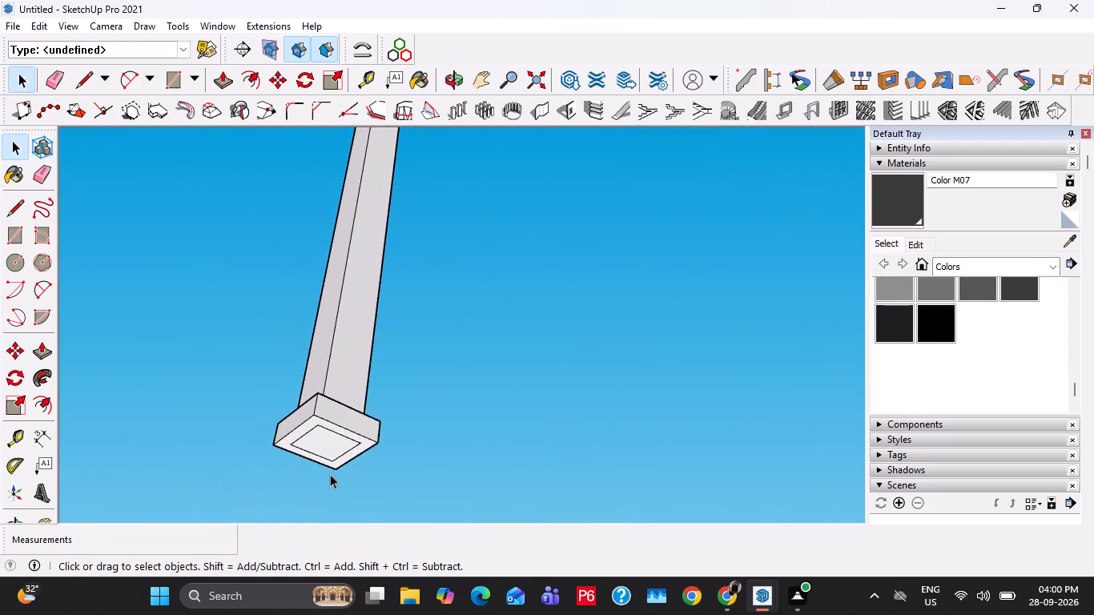
scroll(330, 474, "up", 7)
double_click(318, 429)
triple_click(297, 381)
left_click(297, 381)
left_click(312, 408)
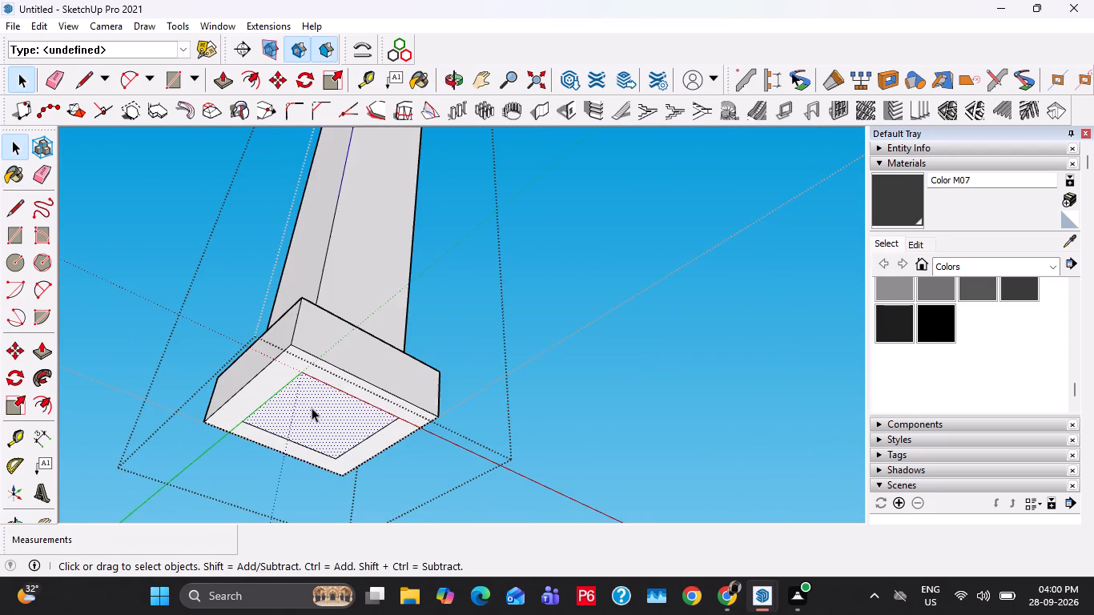
left_click(898, 197)
left_click(339, 352)
left_click(309, 372)
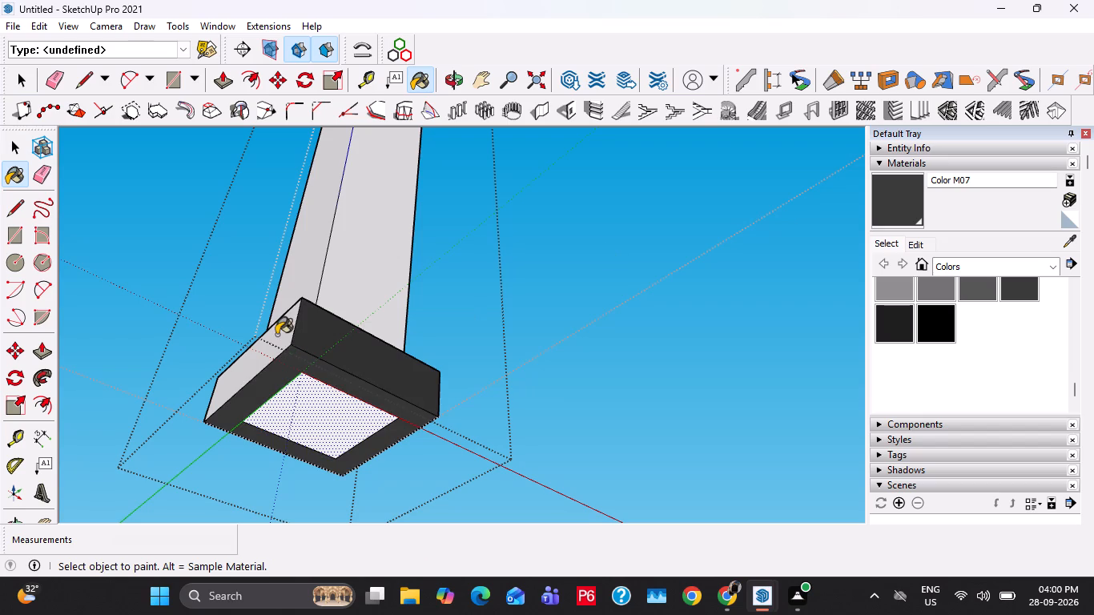
left_click(276, 335)
left_click(331, 409)
middle_click_drag(231, 388, 509, 577)
left_click(319, 420)
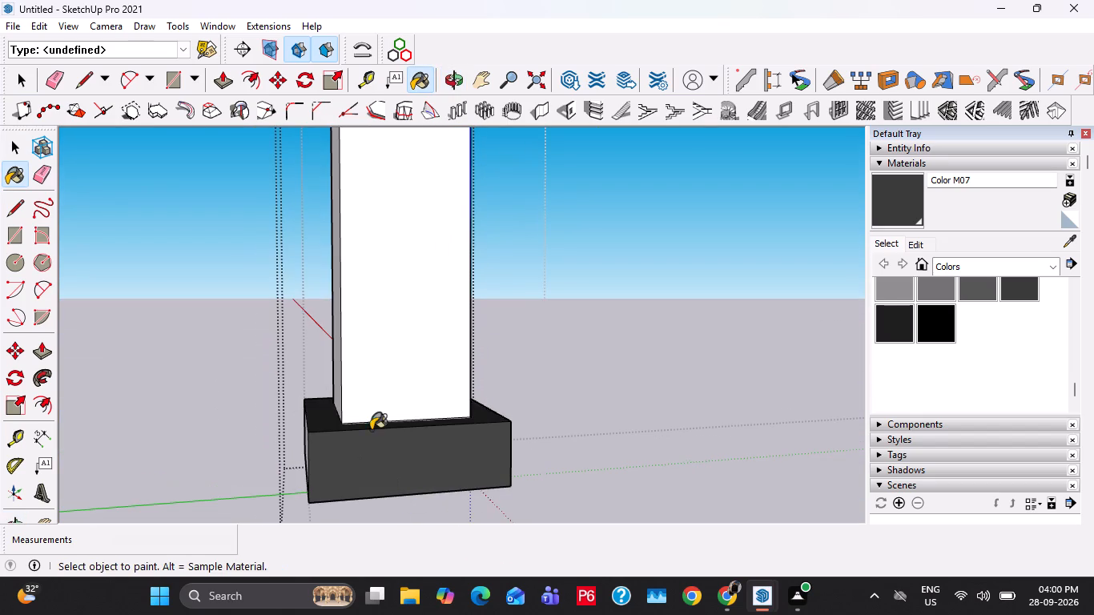
middle_click_drag(371, 434, 610, 476)
left_click(491, 489)
middle_click_drag(334, 460, 656, 467)
left_click(439, 498)
scroll(445, 472, "down", 9)
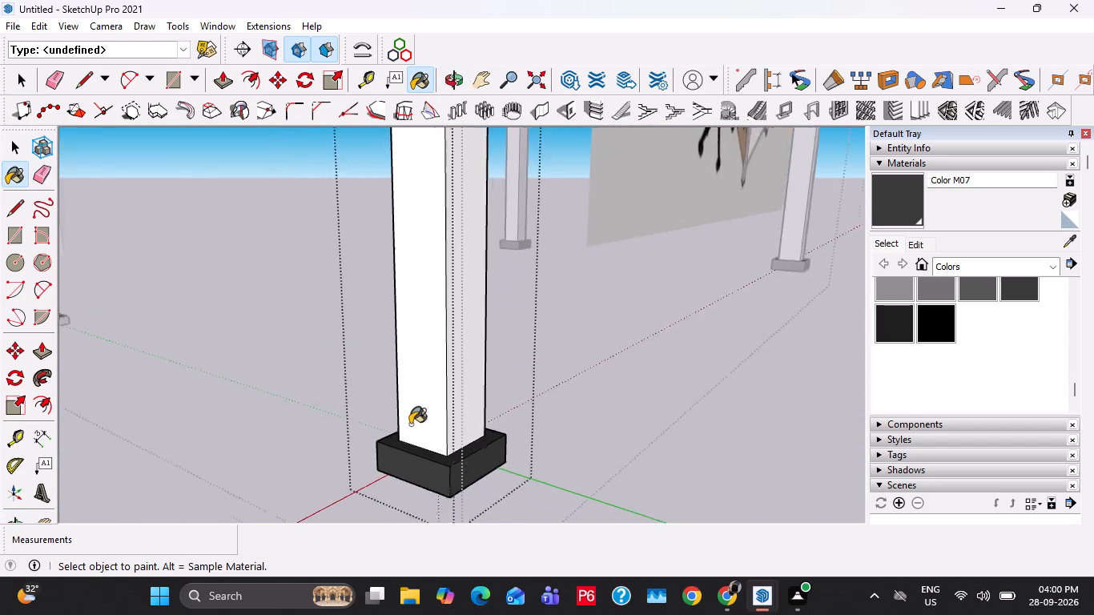
scroll(410, 424, "down", 17)
key("space")
key("Escape")
key("Escape")
key("space")
key("Escape")
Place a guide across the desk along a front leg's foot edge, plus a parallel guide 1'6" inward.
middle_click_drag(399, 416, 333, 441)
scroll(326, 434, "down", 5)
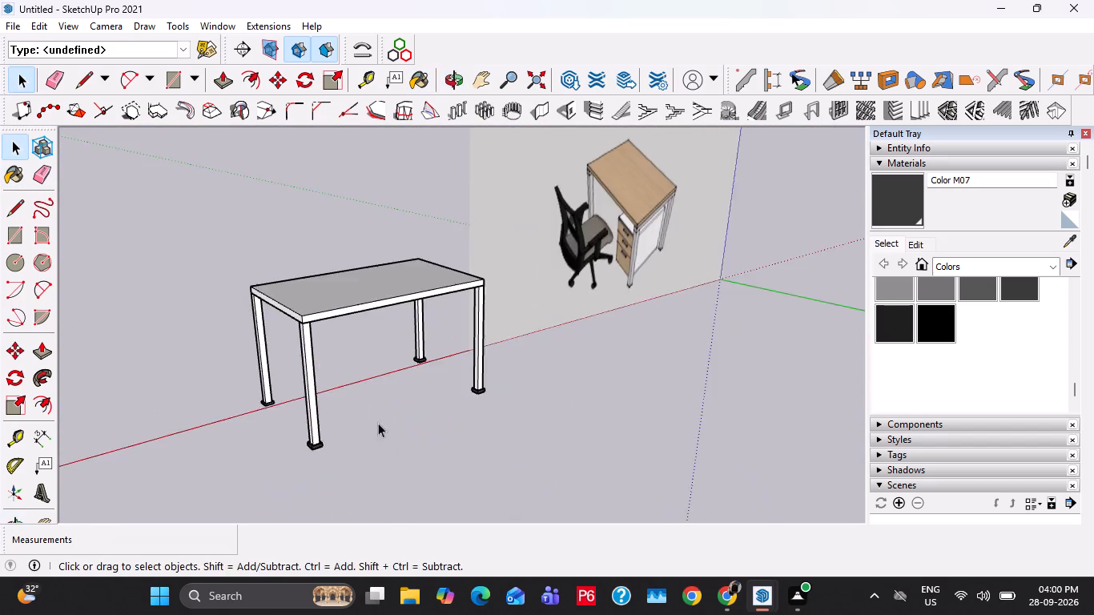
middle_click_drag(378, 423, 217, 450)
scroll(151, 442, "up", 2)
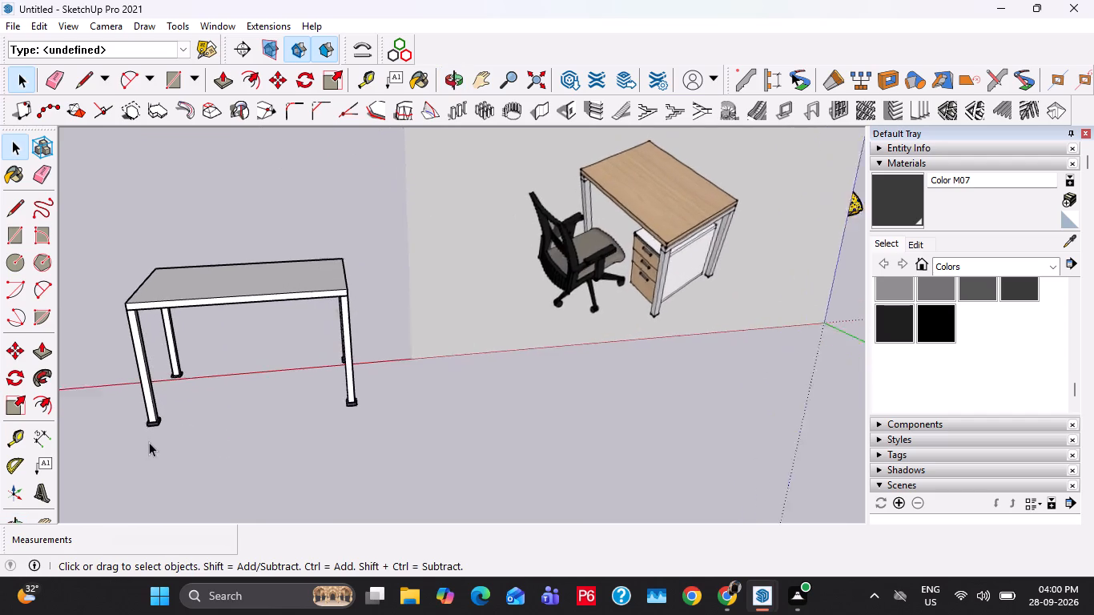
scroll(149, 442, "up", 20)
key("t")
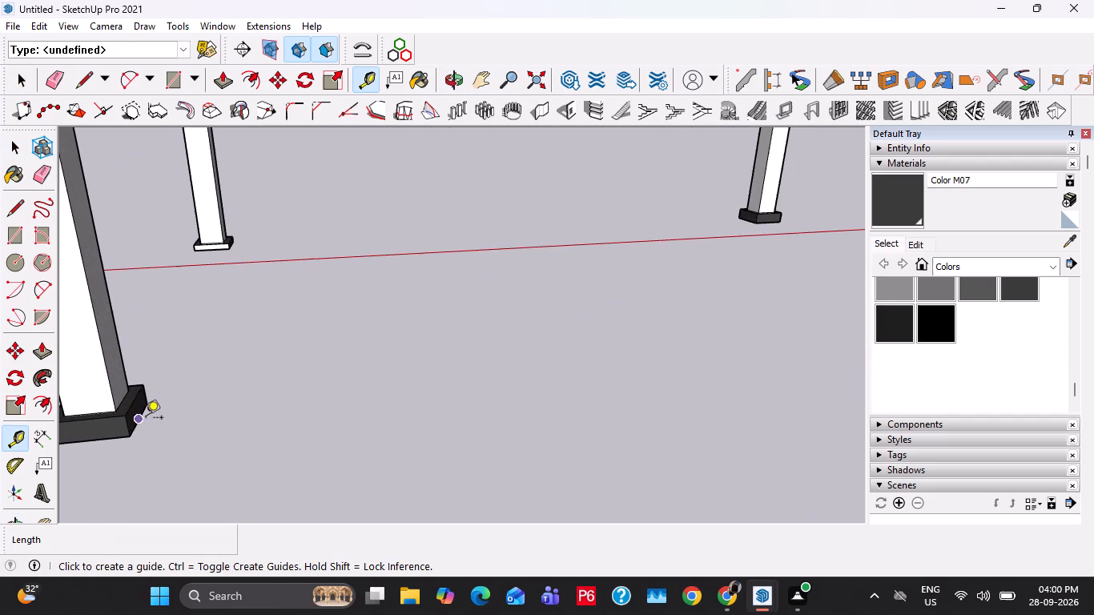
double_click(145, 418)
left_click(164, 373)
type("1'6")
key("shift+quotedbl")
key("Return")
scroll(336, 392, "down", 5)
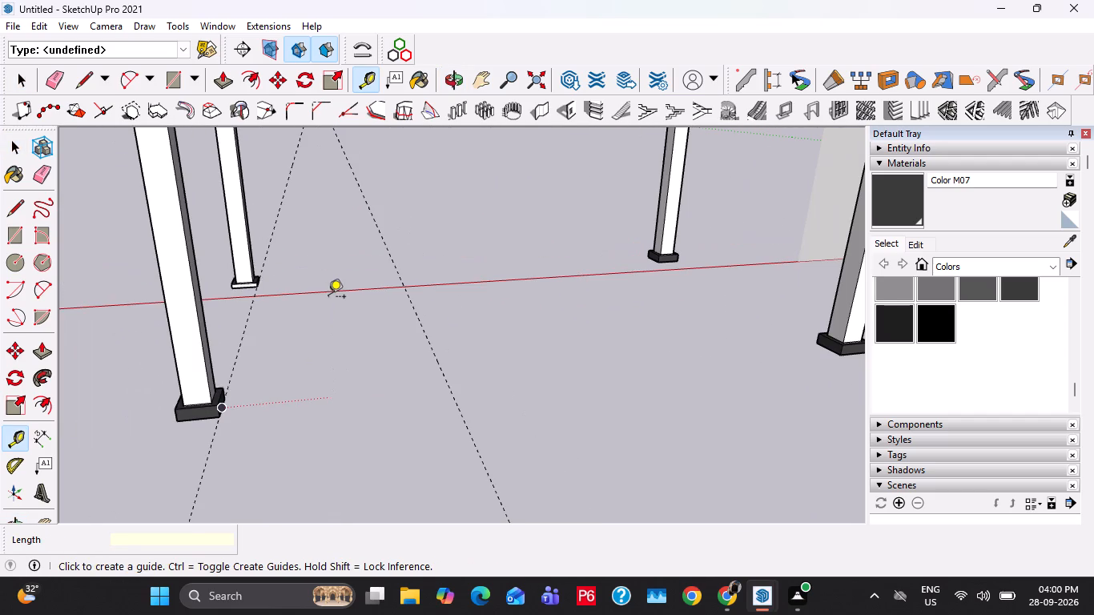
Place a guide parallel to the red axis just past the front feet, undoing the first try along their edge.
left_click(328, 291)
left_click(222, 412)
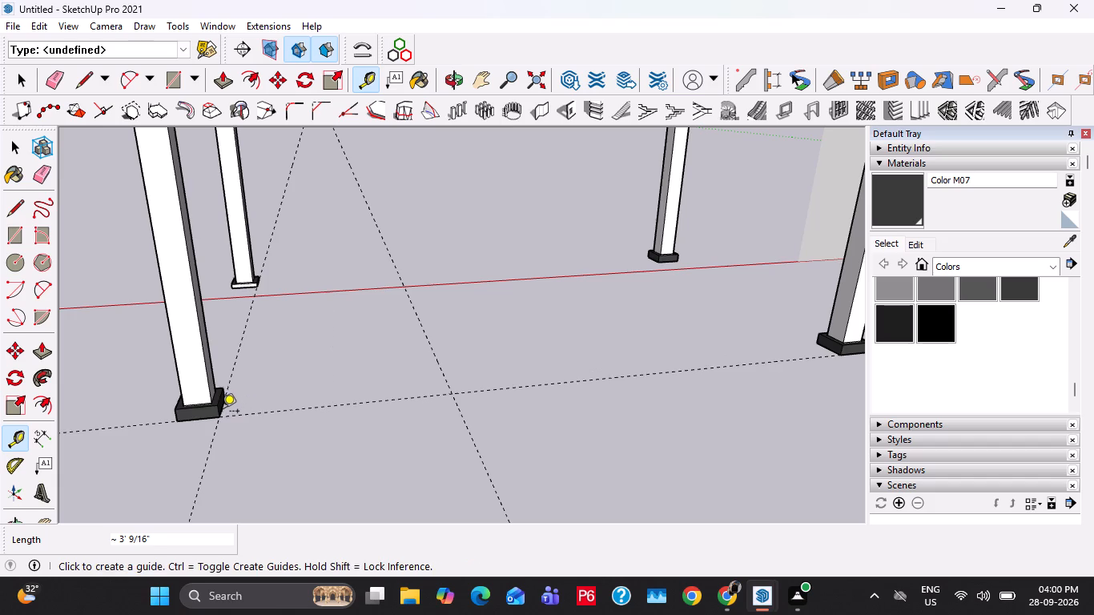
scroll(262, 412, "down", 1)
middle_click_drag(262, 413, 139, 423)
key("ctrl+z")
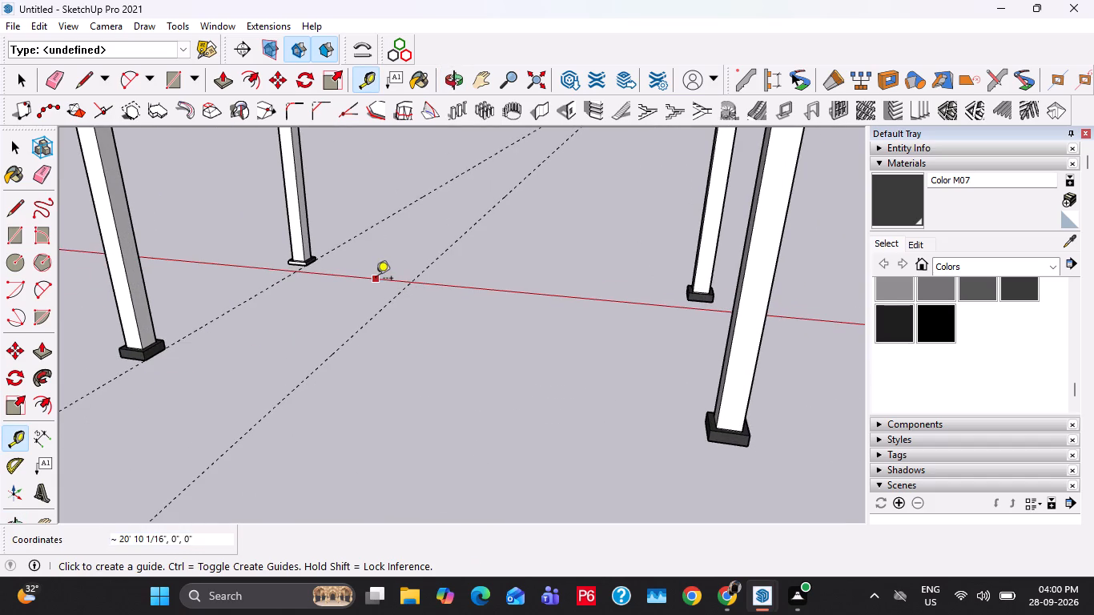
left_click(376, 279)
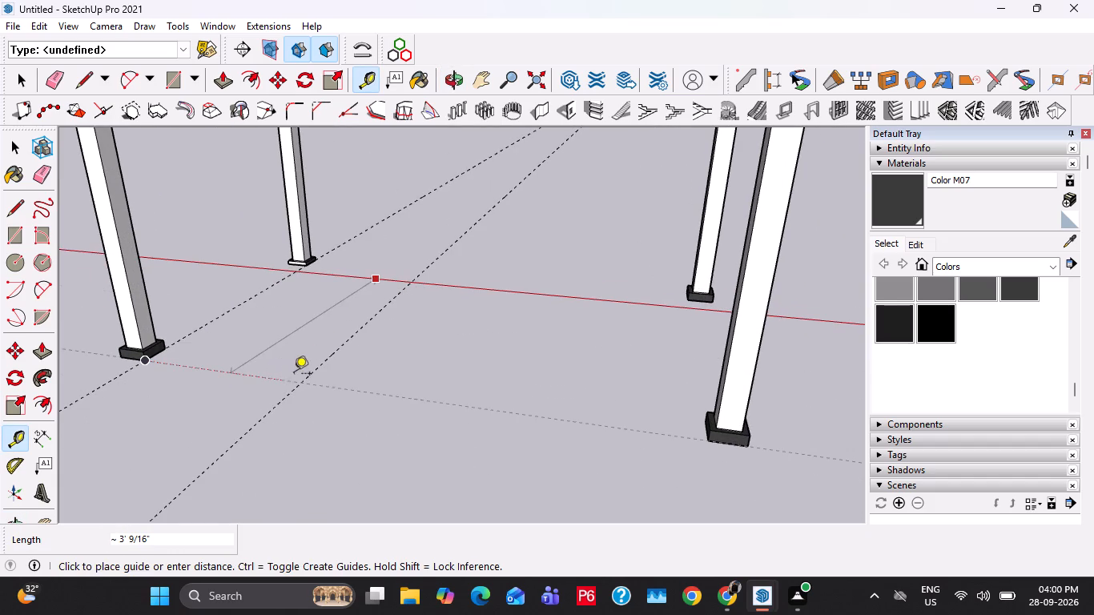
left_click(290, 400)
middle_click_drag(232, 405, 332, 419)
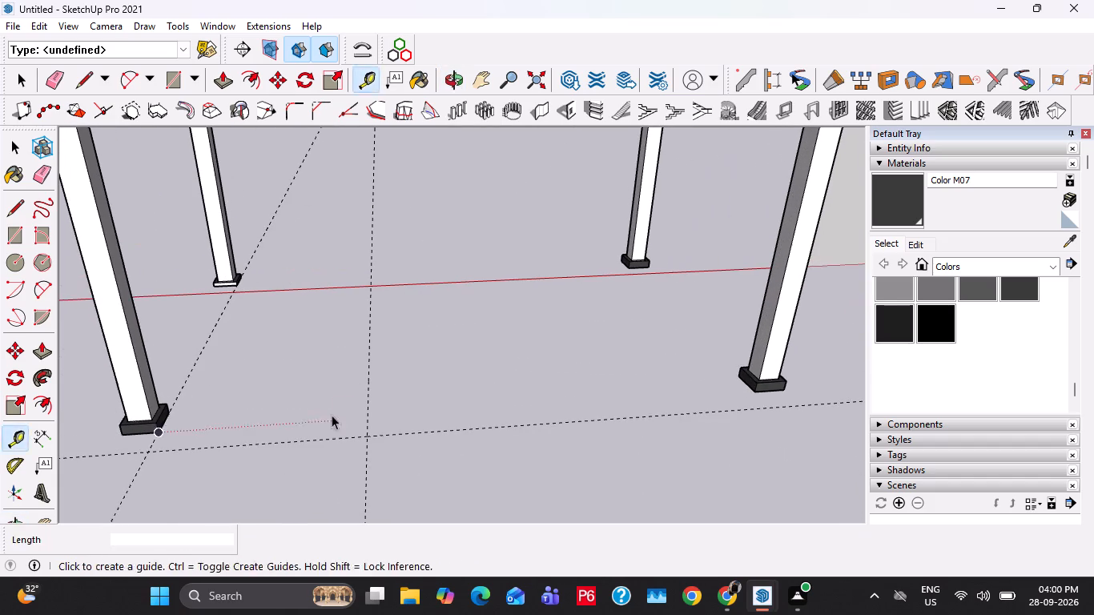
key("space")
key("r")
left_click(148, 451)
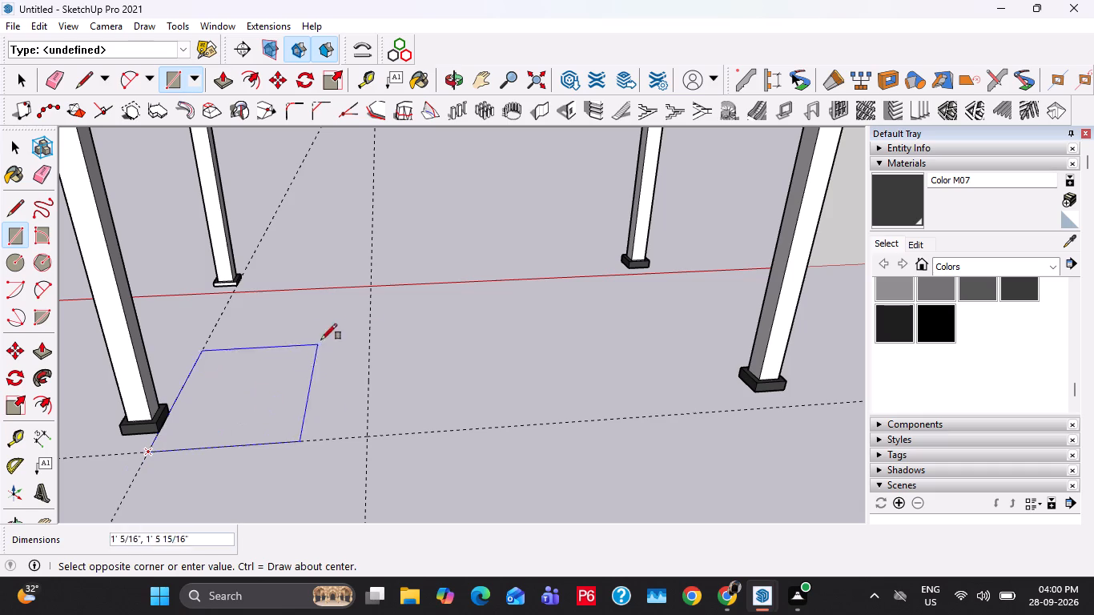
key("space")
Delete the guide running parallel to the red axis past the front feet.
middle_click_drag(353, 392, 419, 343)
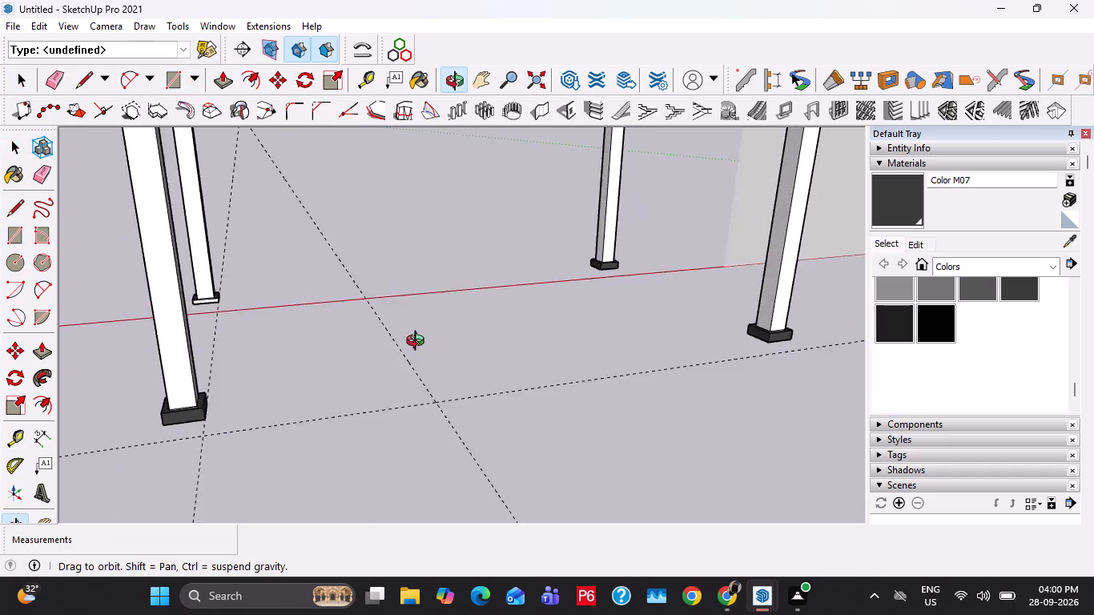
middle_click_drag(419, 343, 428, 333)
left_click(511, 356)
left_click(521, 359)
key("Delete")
Place a guide on the red axis and a parallel guide 2' from it toward the front legs.
middle_click_drag(522, 357, 390, 388)
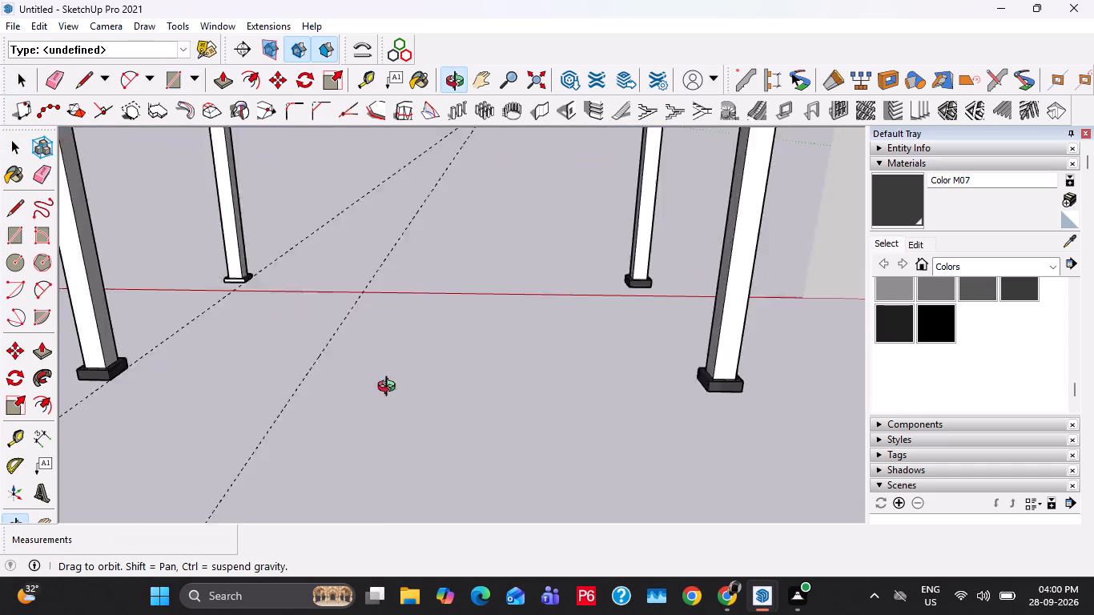
middle_click_drag(390, 388, 305, 395)
key("t")
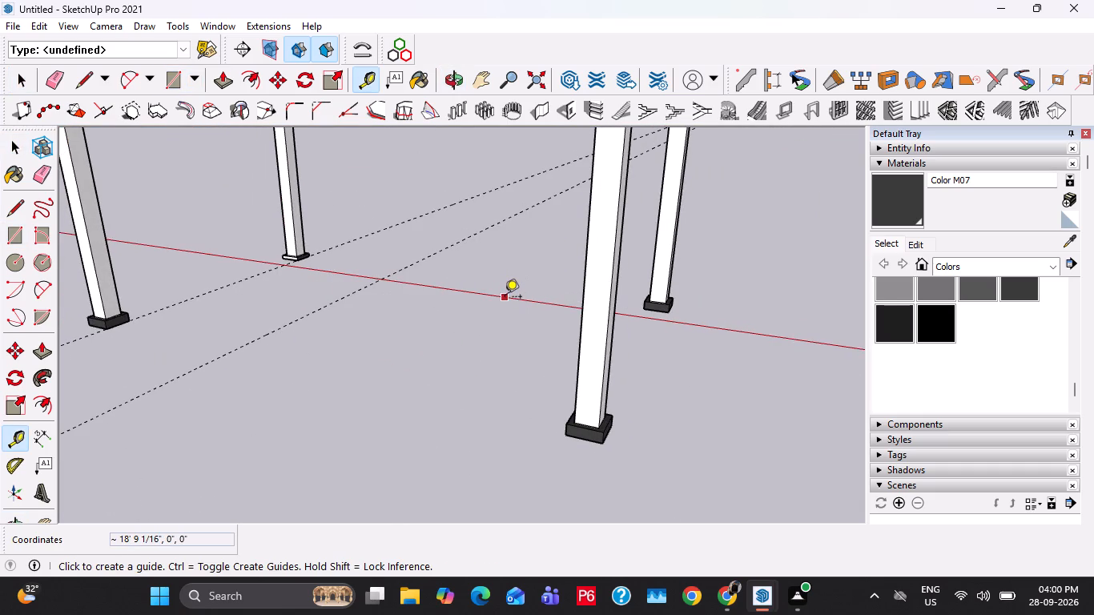
double_click(505, 298)
left_click(486, 296)
type("2'")
key("Return")
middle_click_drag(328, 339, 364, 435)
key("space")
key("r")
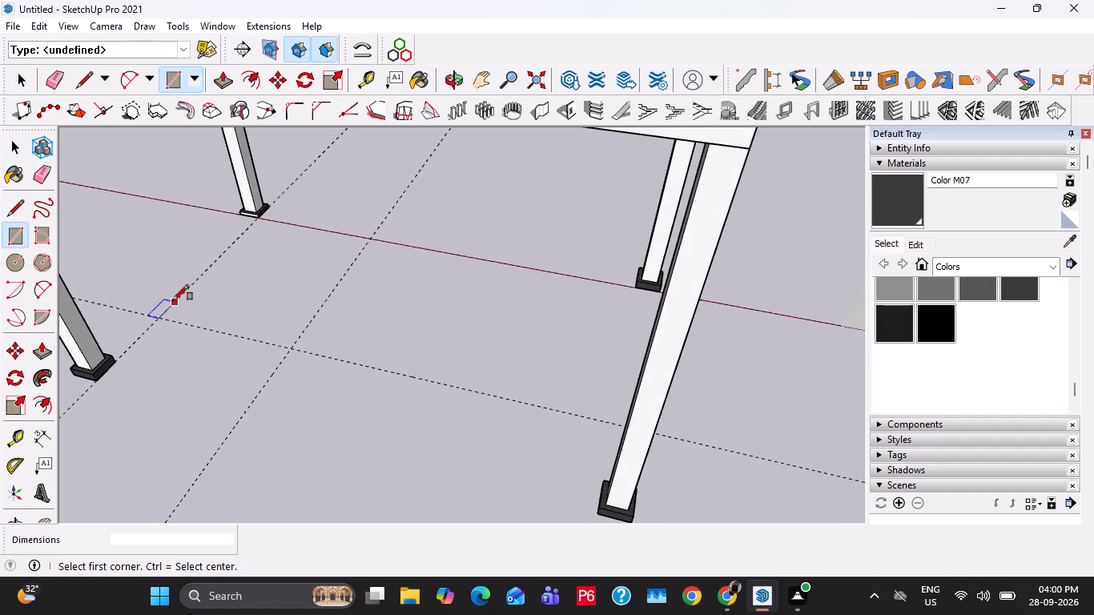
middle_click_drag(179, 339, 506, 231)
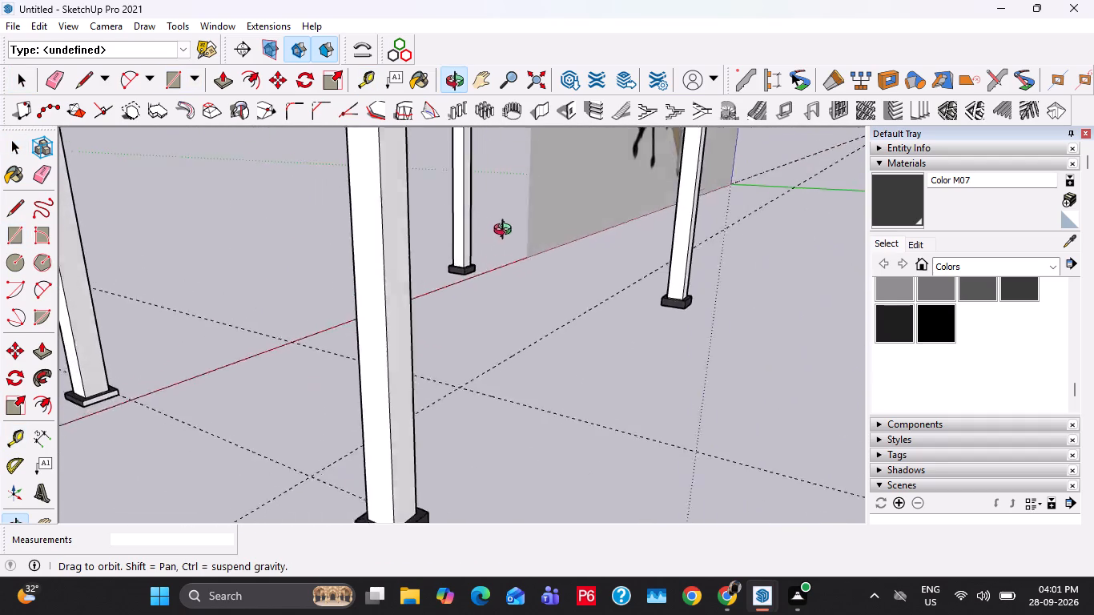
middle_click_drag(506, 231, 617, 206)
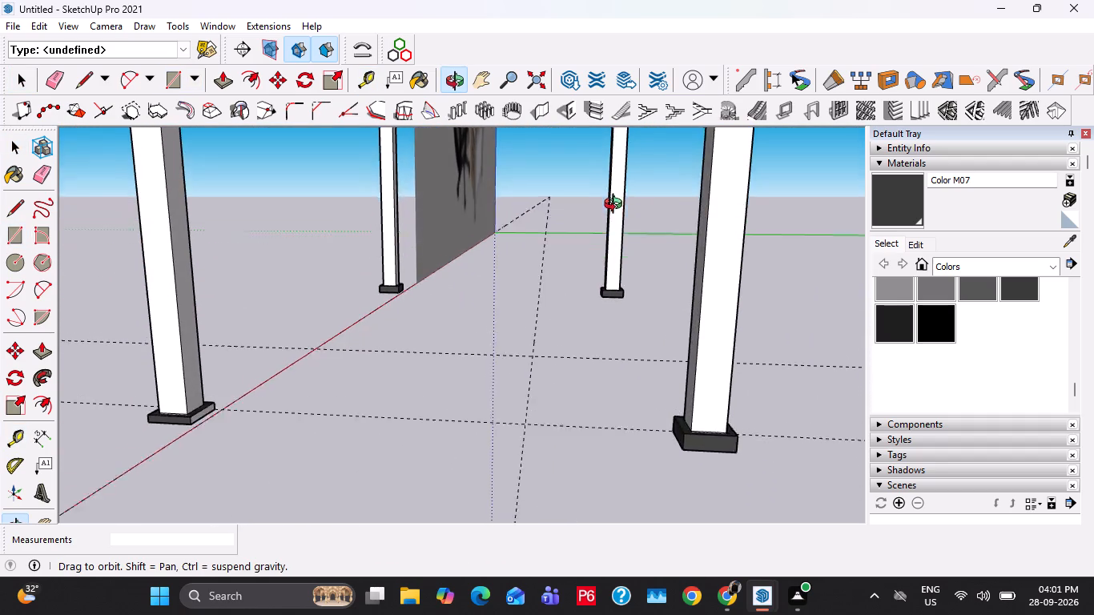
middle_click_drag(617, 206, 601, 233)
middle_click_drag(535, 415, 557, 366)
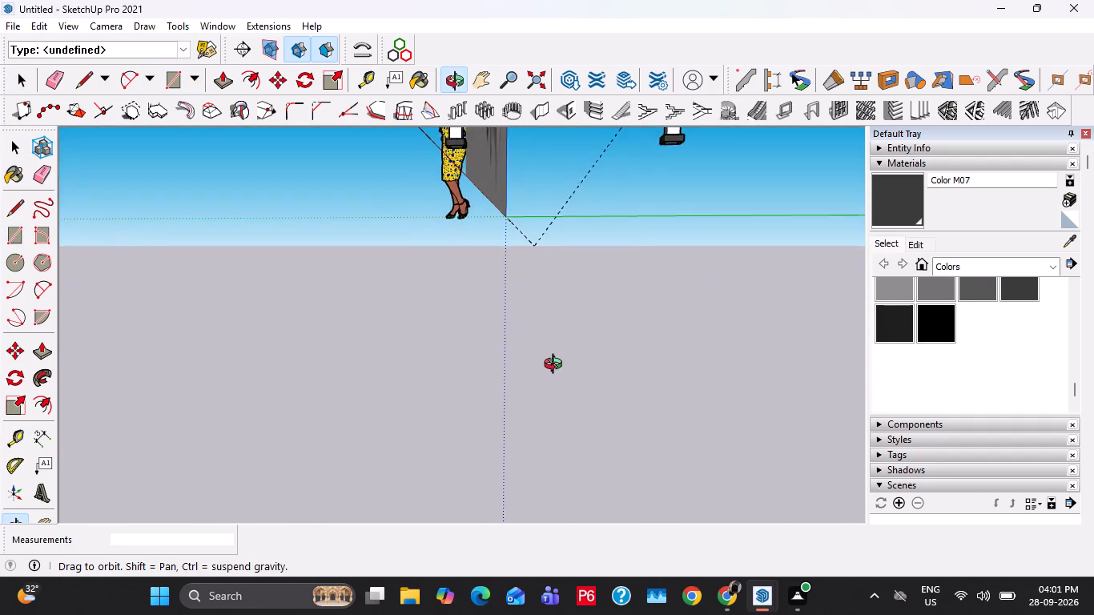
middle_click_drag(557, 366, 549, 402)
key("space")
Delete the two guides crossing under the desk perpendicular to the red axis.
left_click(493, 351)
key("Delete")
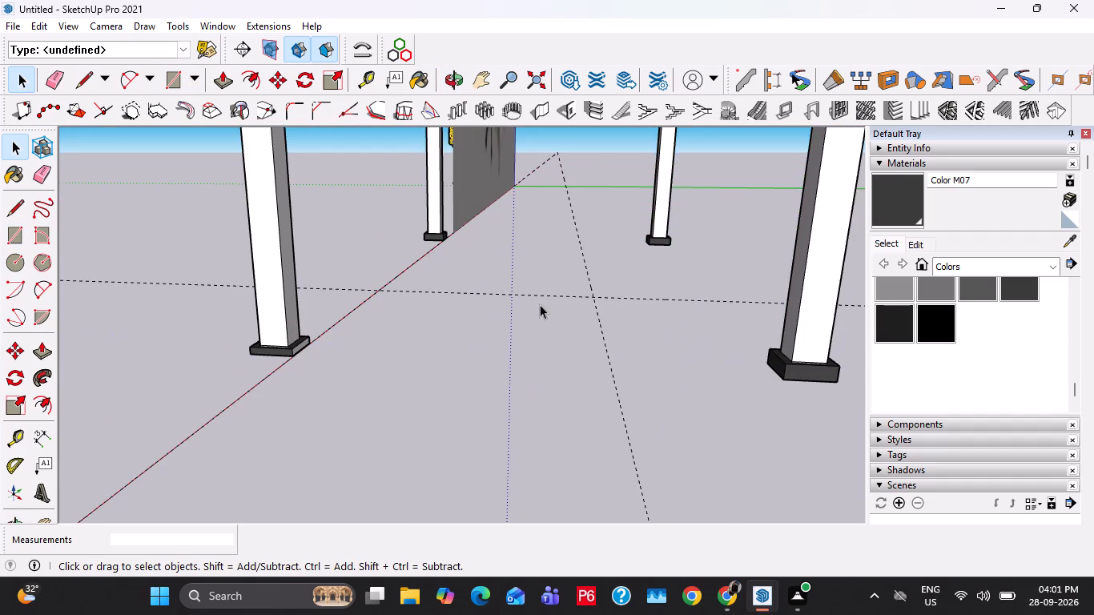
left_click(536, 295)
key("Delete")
Place a guide under the desk about 19' 4" from the green axis, and a parallel guide 1'6" farther away.
middle_click_drag(545, 313, 398, 343)
scroll(317, 364, "down", 10)
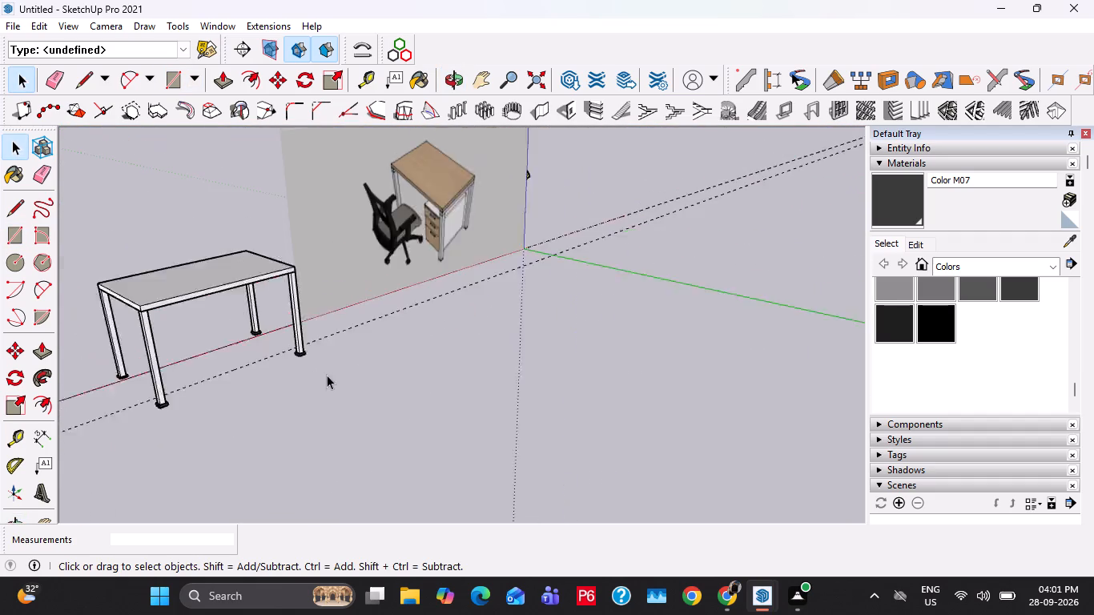
scroll(327, 375, "down", 9)
middle_click_drag(524, 305, 463, 384)
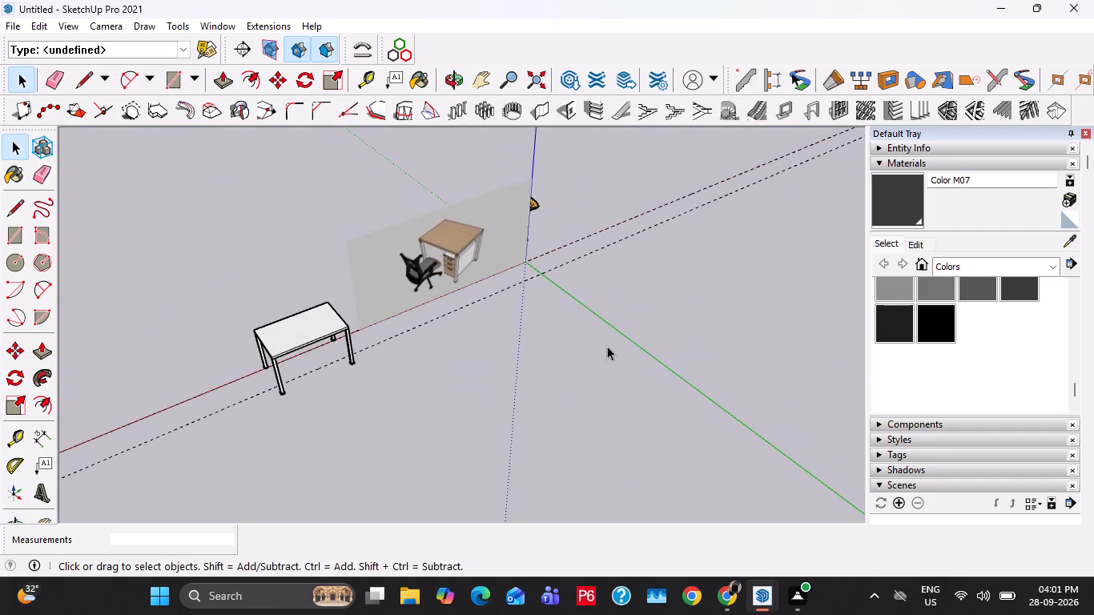
key("t")
left_click(615, 332)
scroll(334, 361, "up", 16)
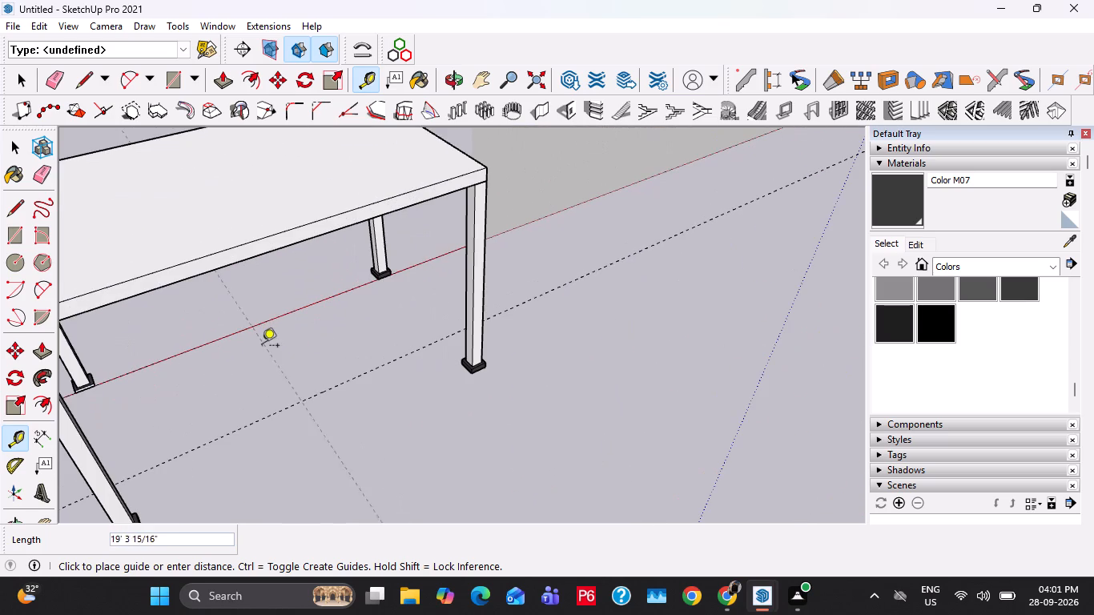
left_click(255, 344)
left_click(268, 367)
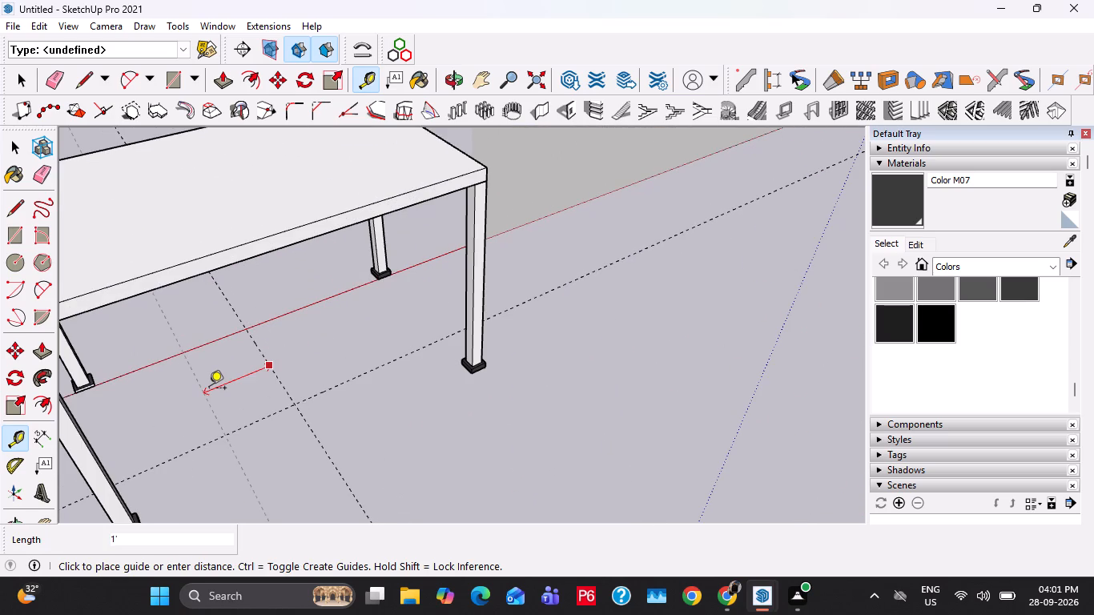
type("1'6\"")
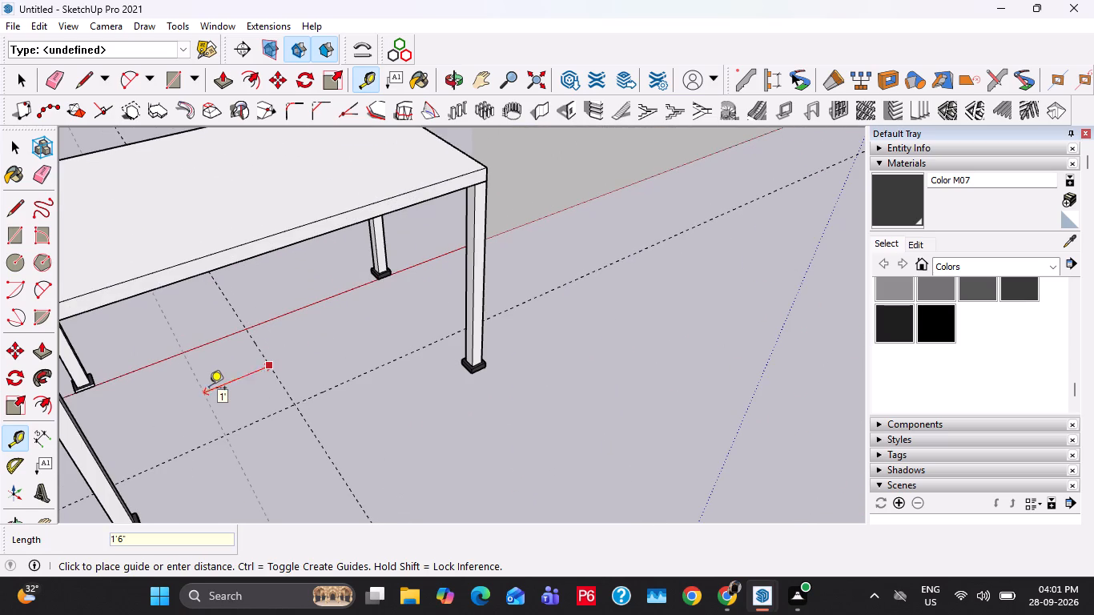
key("Return")
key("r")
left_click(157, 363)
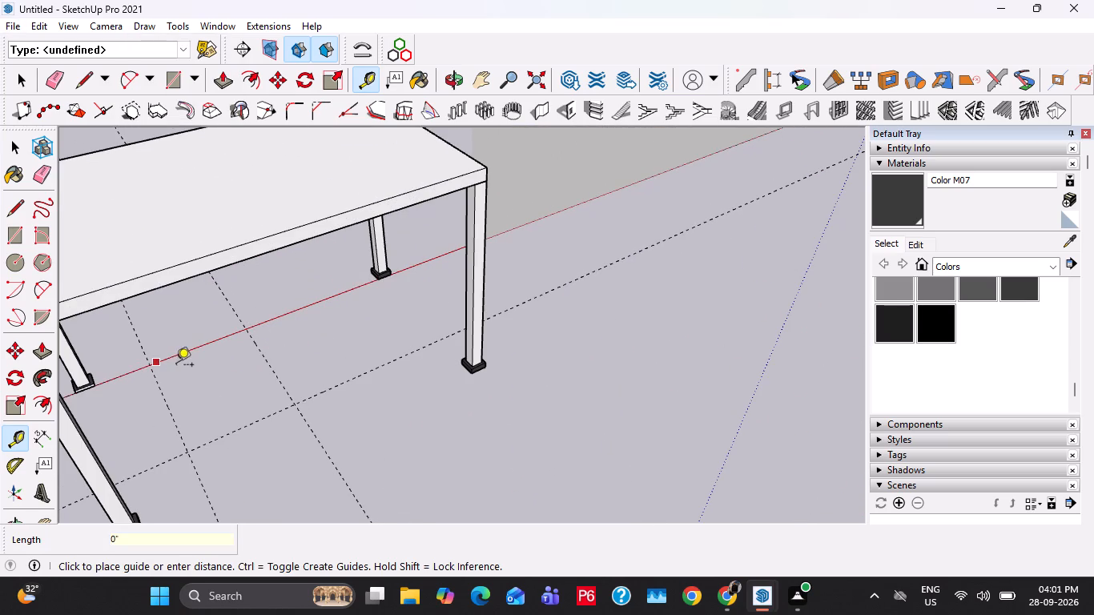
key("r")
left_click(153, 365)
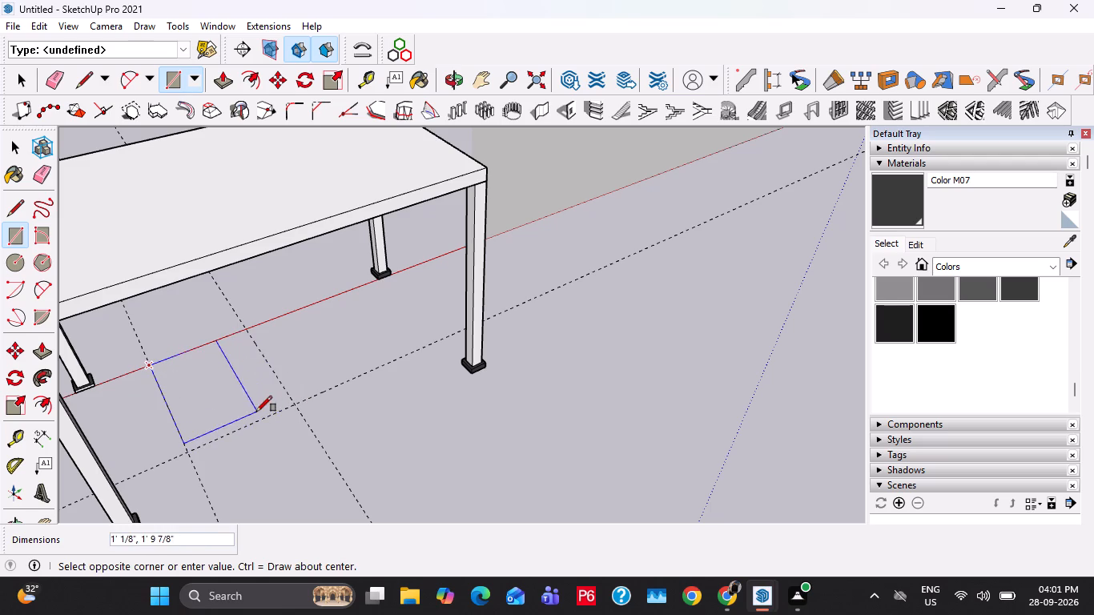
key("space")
Place another parallel guide 1' from the outer cross guide, between the two cross guides under the desk.
key("t")
left_click_drag(175, 427, 184, 424)
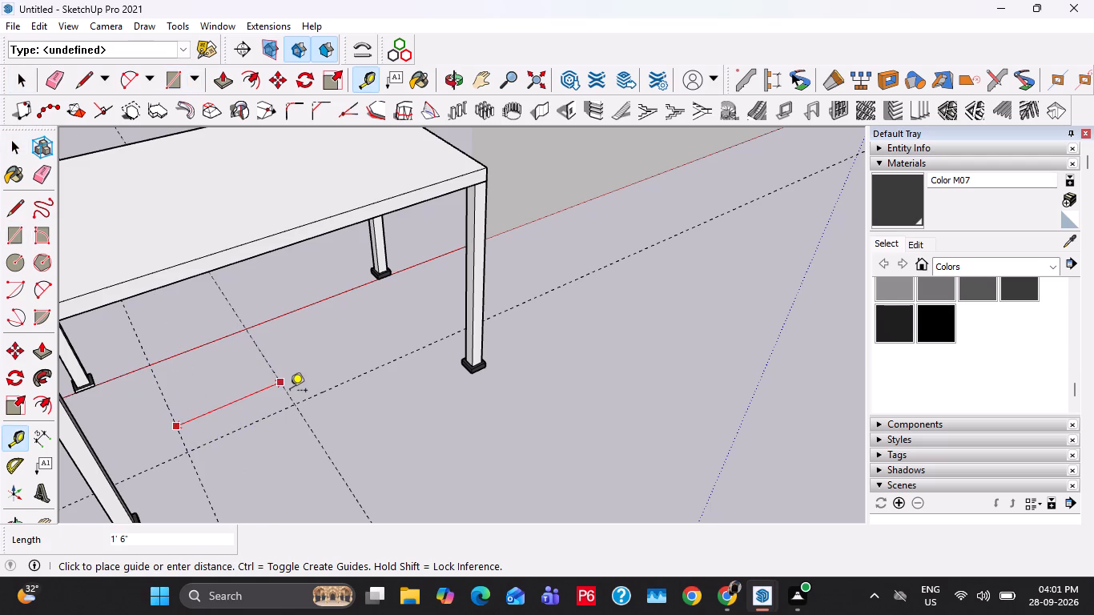
key("1")
key("apostrophe")
key("Return")
key("space")
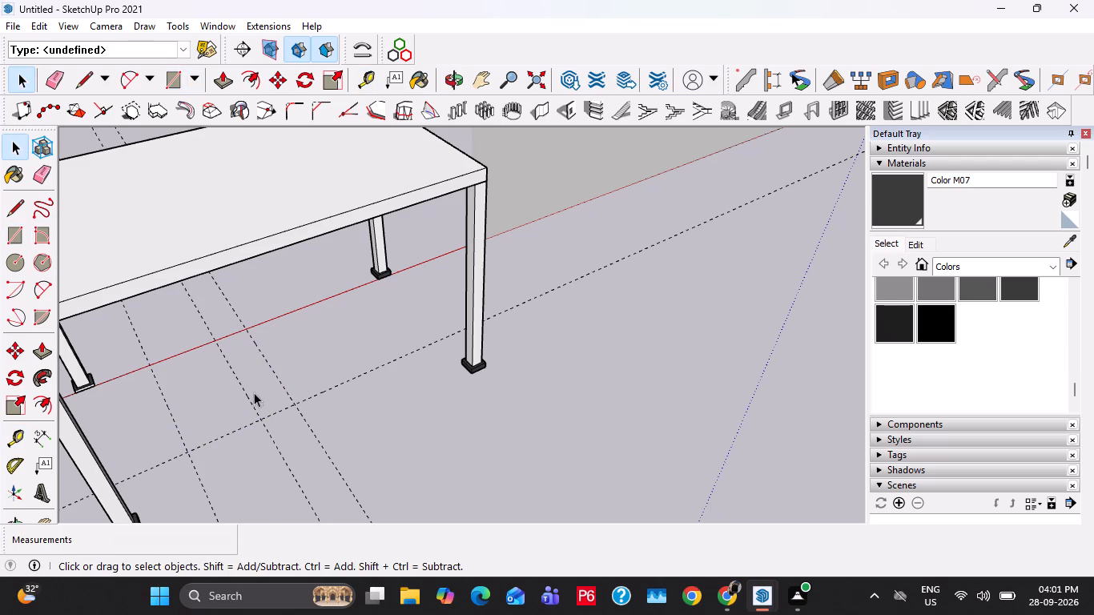
Draw a rectangle under the desk between the 1'-spaced cross guides, from the red axis to the 2' guide.
key("r")
left_click(213, 341)
left_click(189, 452)
key("space")
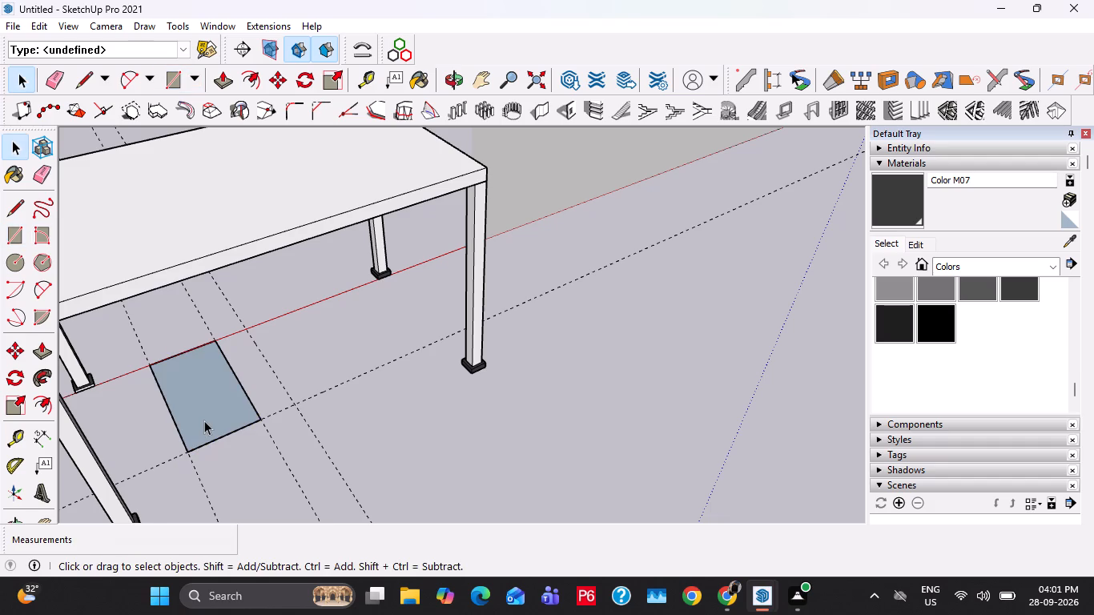
Push/Pull the rectangle under the desk up 1'6" into a pedestal box.
key("p")
left_click(204, 420)
type("1'6\"")
key("Return")
Push/Pull the top face of the pedestal box up another 1'.
middle_click_drag(215, 412, 125, 343)
left_click(239, 263)
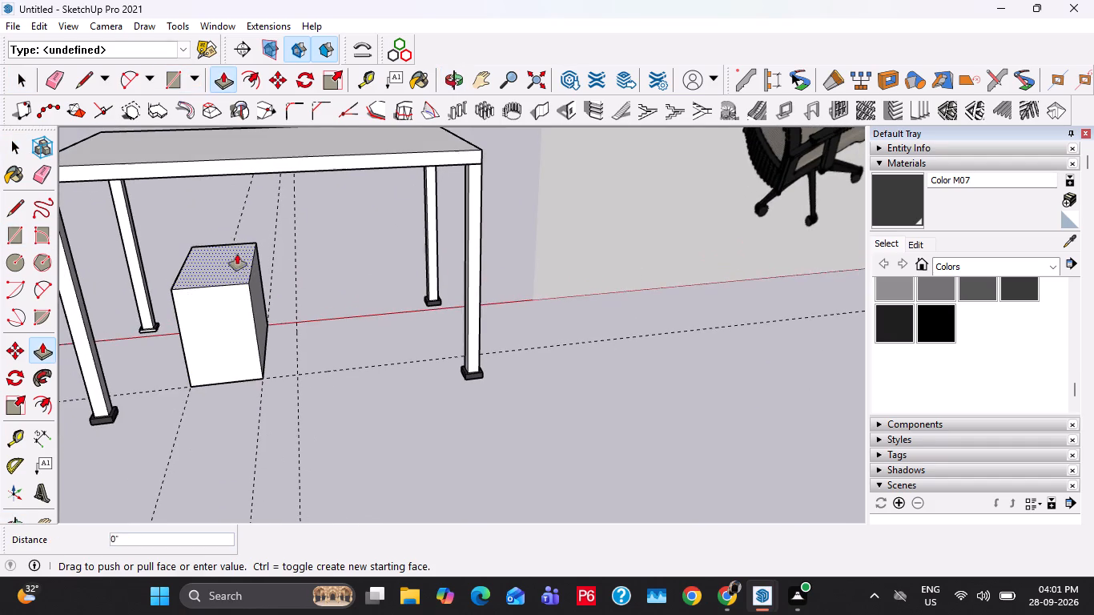
type("1'")
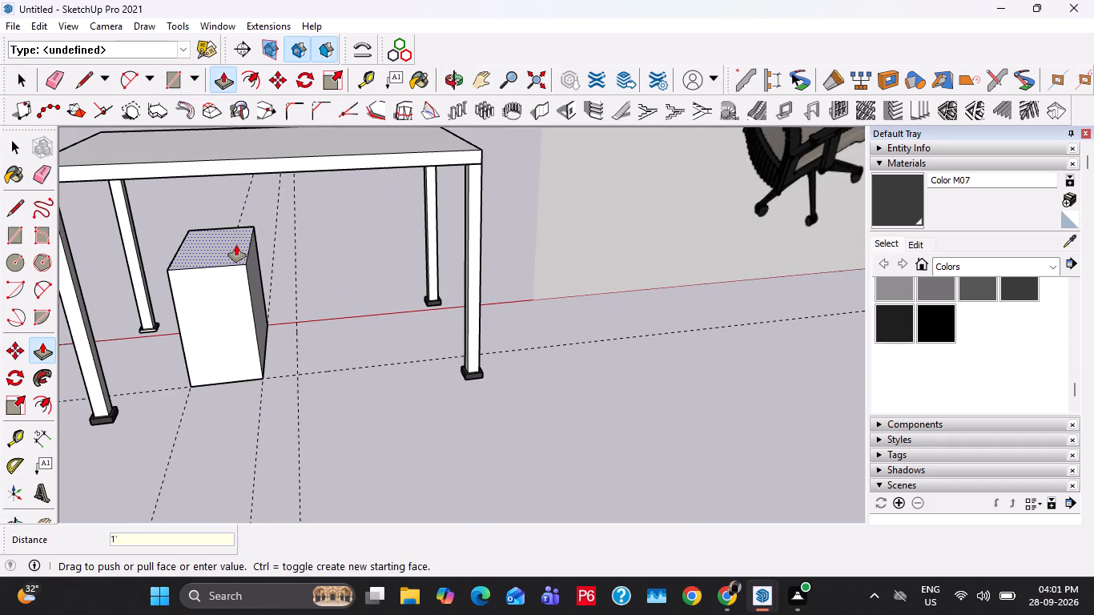
key("Return")
key("space")
Examine the pedestal box under the desk against the drawer unit in the reference image.
scroll(438, 428, "down", 5)
middle_click_drag(553, 449, 396, 492, "shift")
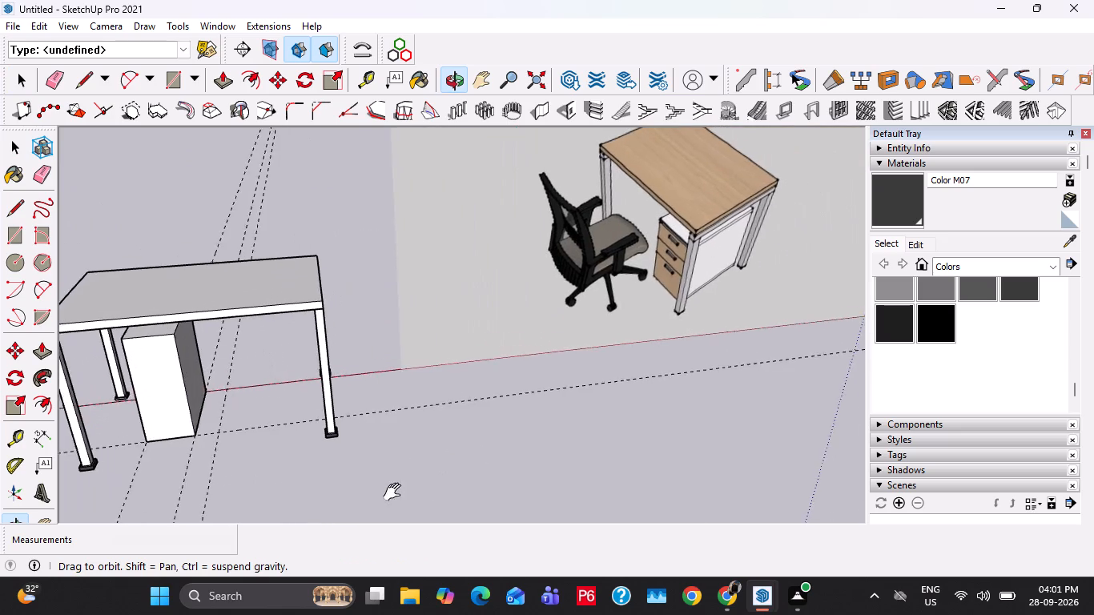
middle_click_drag(396, 492, 566, 447, "shift")
scroll(141, 380, "up", 3)
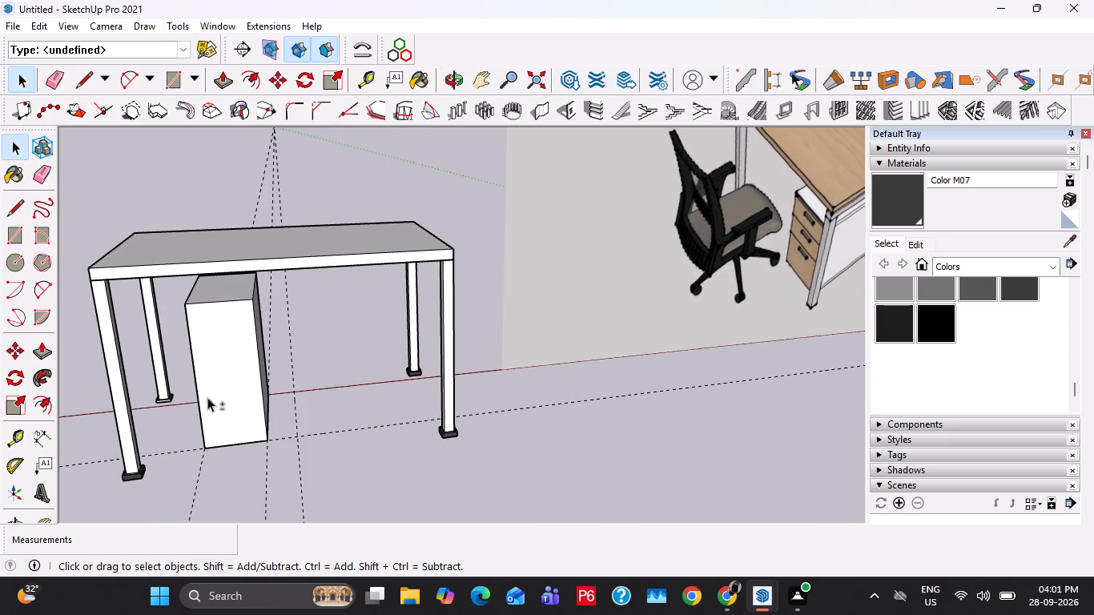
middle_click_drag(209, 398, 198, 301, "shift")
scroll(282, 311, "down", 6)
middle_click_drag(511, 327, 0, 414)
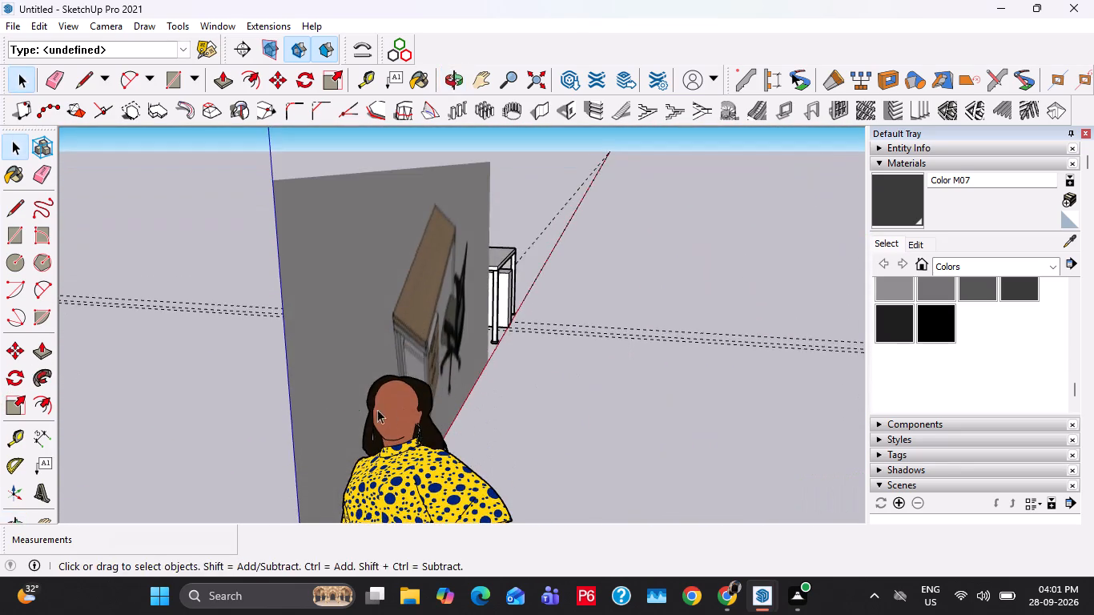
middle_click_drag(368, 409, 148, 405)
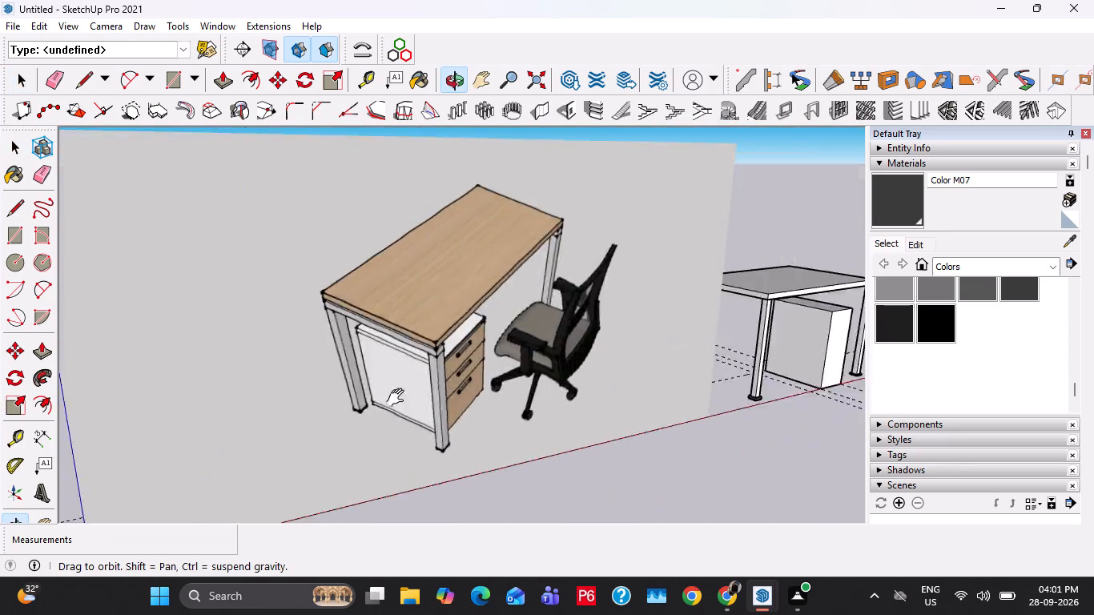
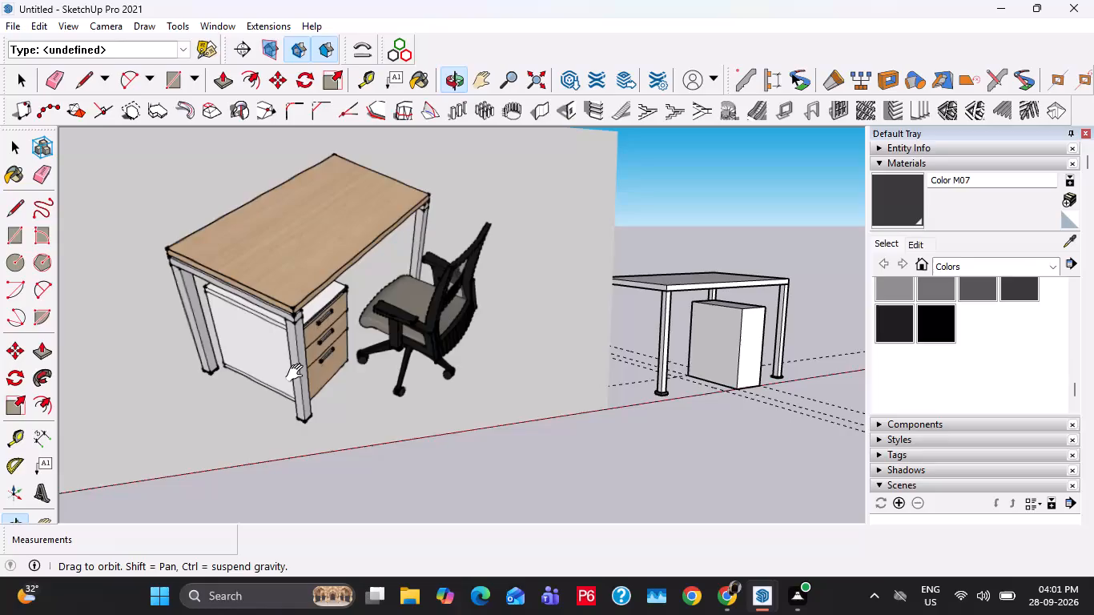
Push/Pull the pedestal box's side face out 3" toward the near desk legs.
middle_click_drag(638, 398, 335, 408)
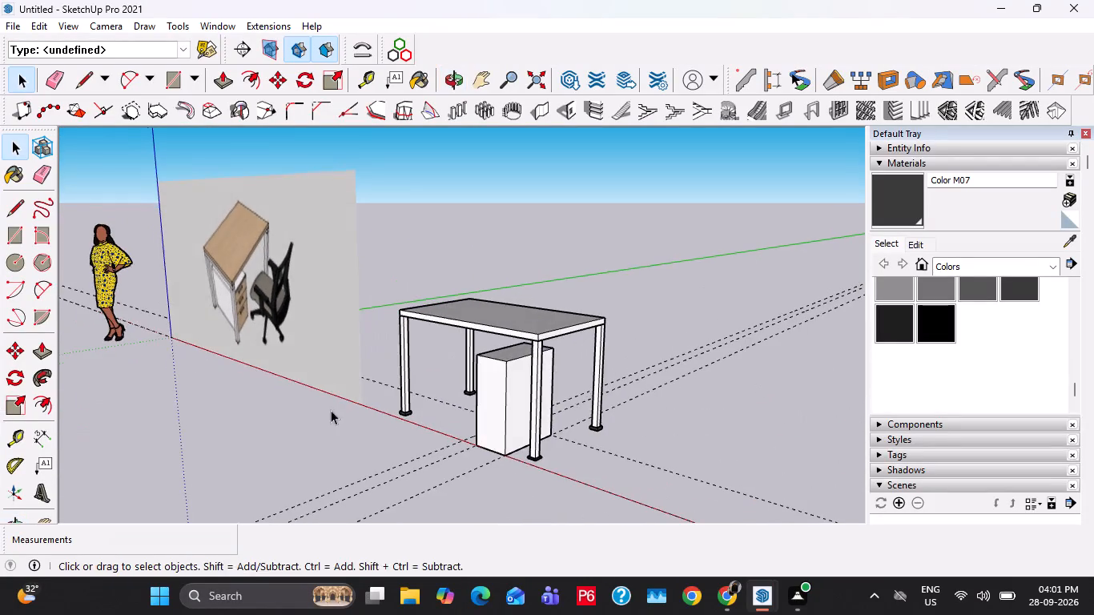
middle_click_drag(662, 387, 763, 387)
scroll(588, 405, "up", 6)
left_click(570, 386)
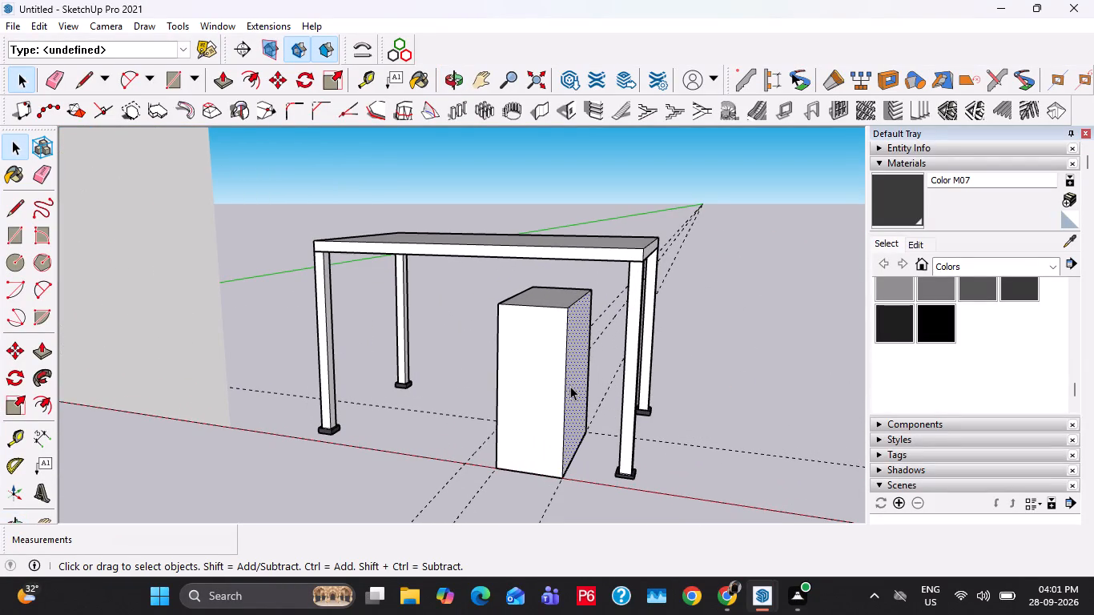
key("p")
left_click(570, 386)
key("5")
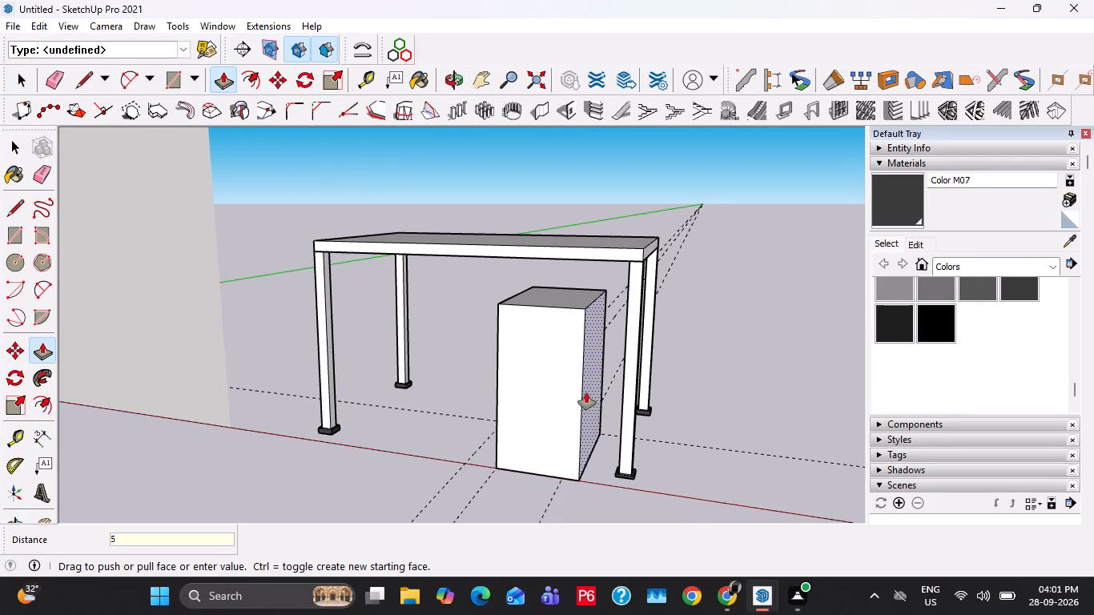
key("BackSpace")
type("3\"")
key("Return")
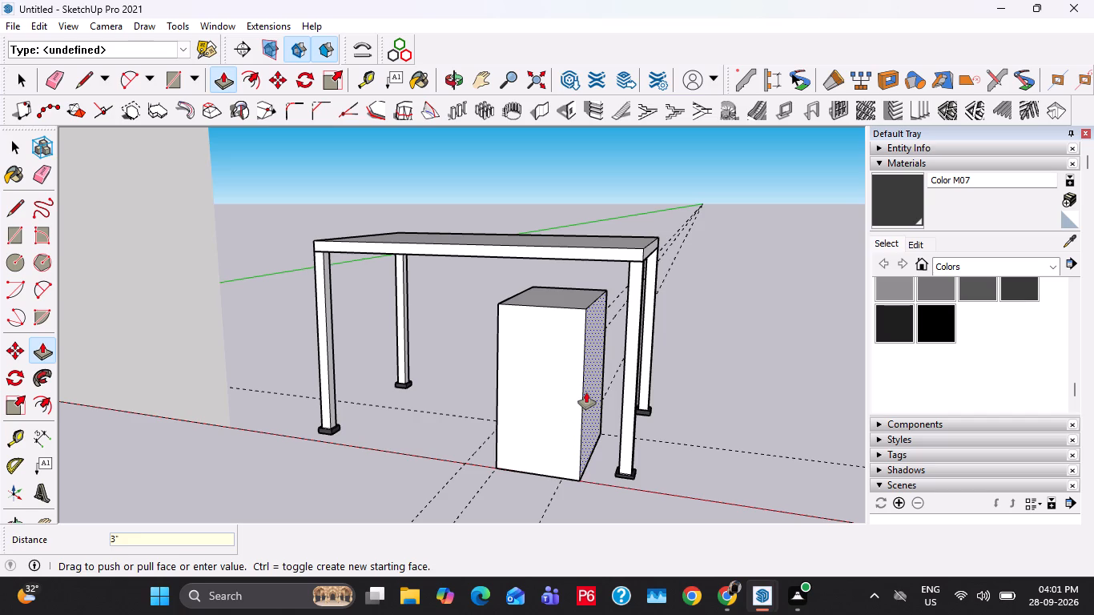
key("space")
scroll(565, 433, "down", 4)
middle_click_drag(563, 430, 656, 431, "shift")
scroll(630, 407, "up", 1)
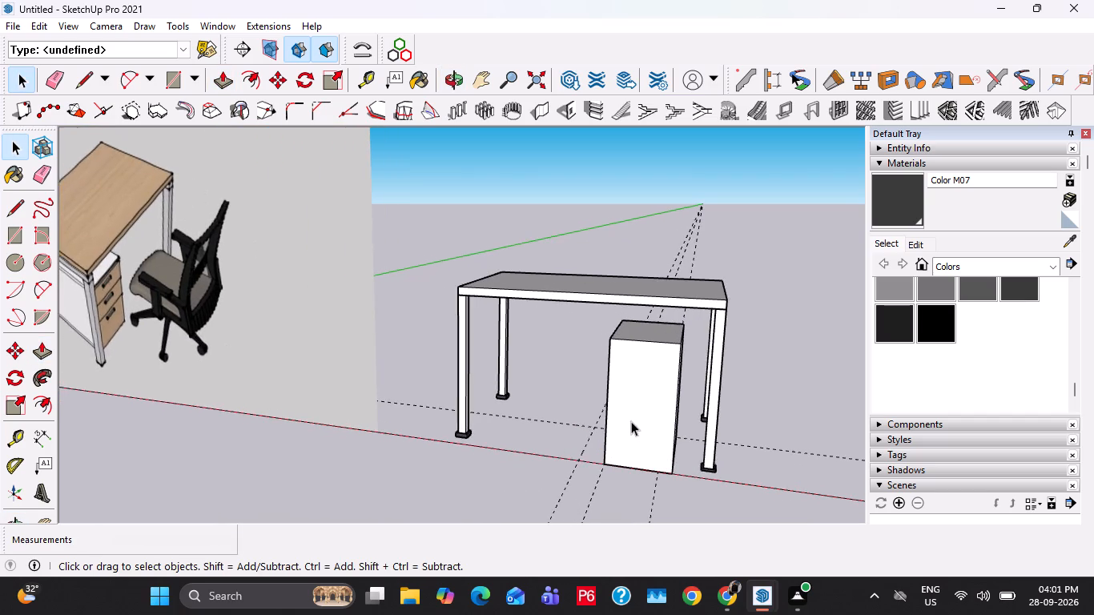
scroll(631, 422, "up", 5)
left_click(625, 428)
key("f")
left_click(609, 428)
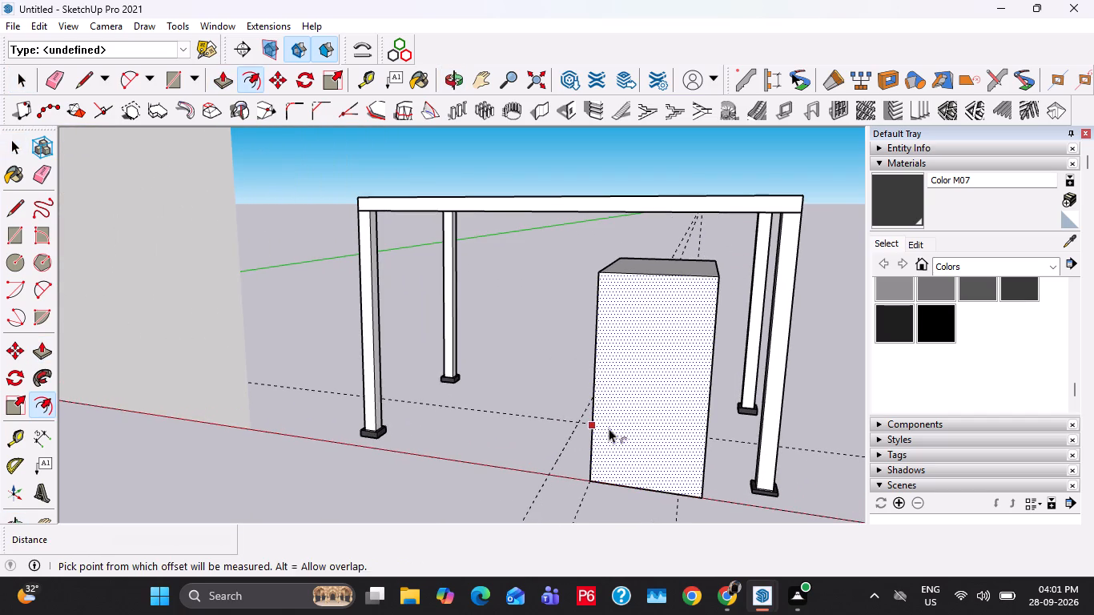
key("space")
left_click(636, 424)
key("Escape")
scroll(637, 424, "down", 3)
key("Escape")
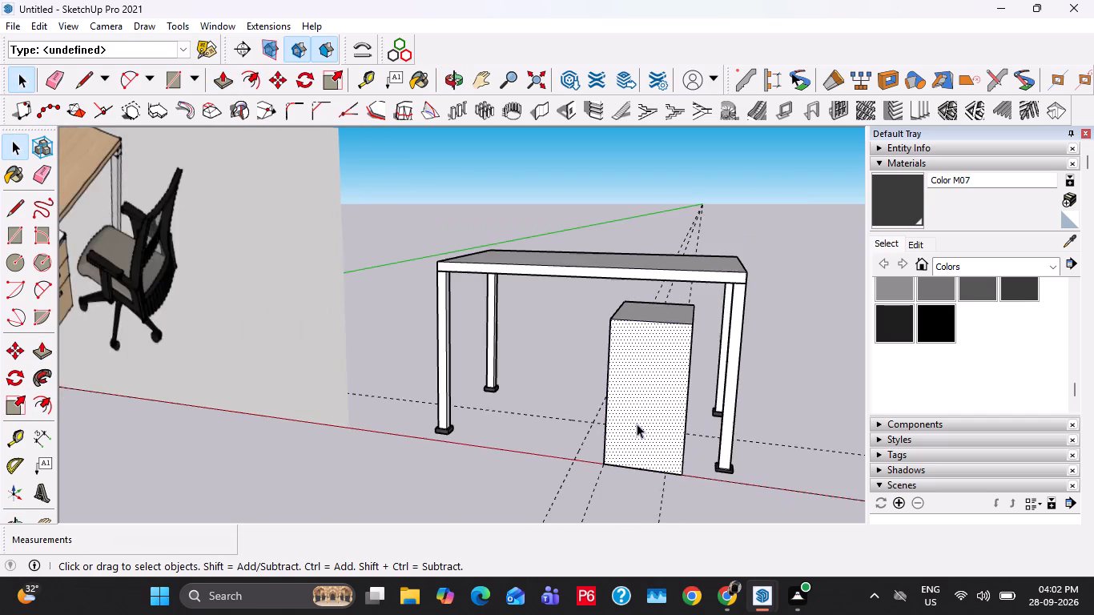
Copy the pedestal's top front edge 2" down the front face.
scroll(637, 424, "down", 5)
scroll(637, 404, "up", 4)
middle_click_drag(637, 403, 791, 409, "shift")
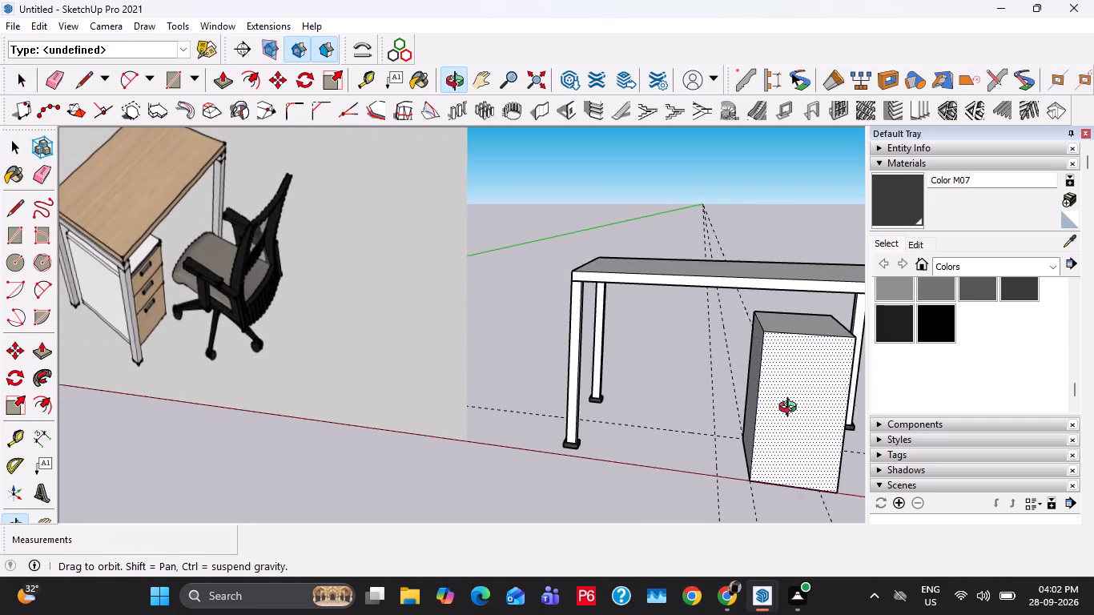
middle_click_drag(791, 409, 766, 399, "shift")
scroll(822, 392, "up", 7)
left_click(764, 298)
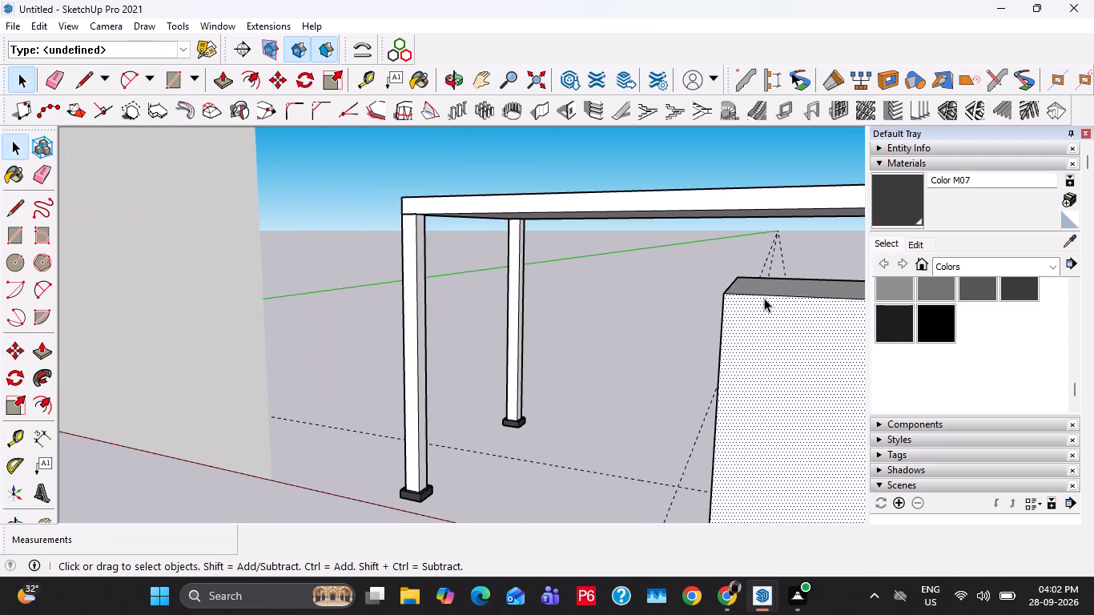
left_click(765, 294)
key("m")
left_click(726, 299)
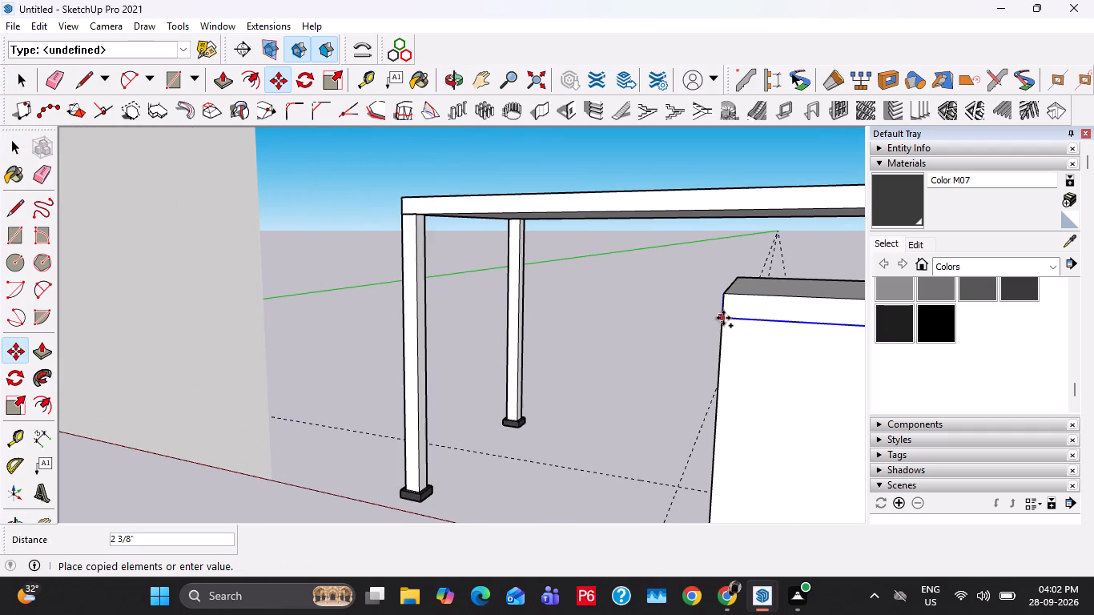
type("2\"")
key("Return")
key("space")
Place a construction guide along the line 2" below the pedestal's top front edge.
left_click(770, 333)
middle_click_drag(810, 369, 690, 344, "shift")
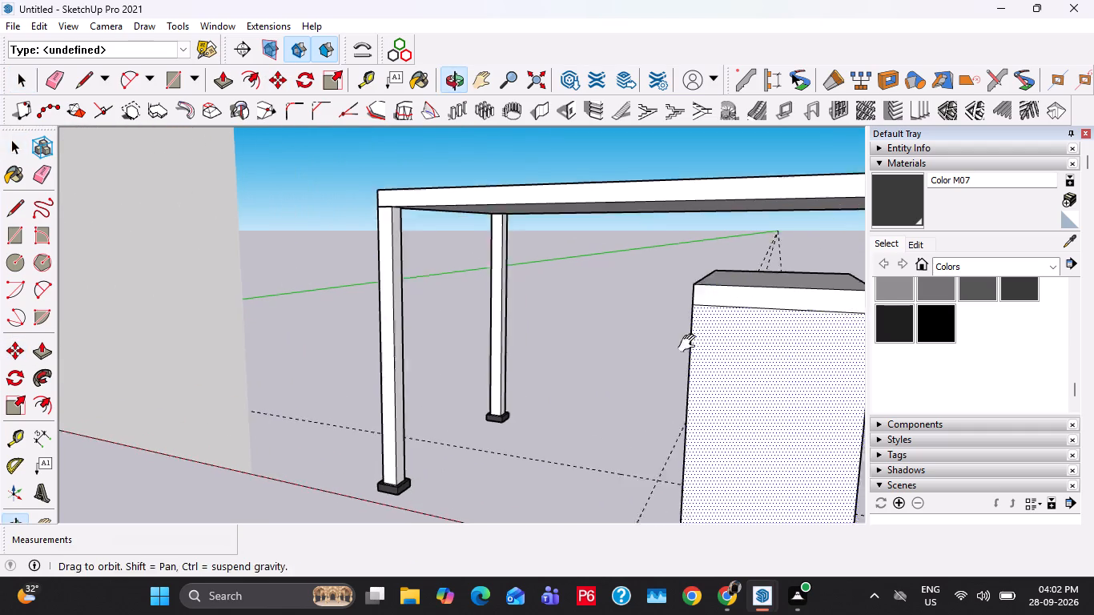
middle_click_drag(690, 344, 561, 320, "shift")
scroll(573, 327, "down", 4)
key("t")
left_click(592, 292)
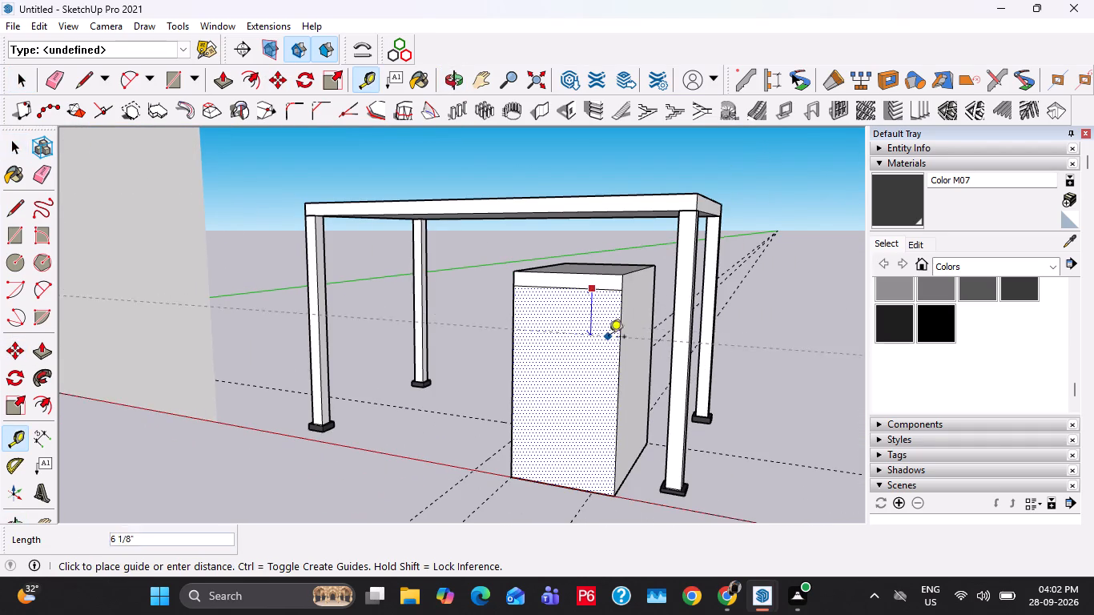
double_click(614, 293)
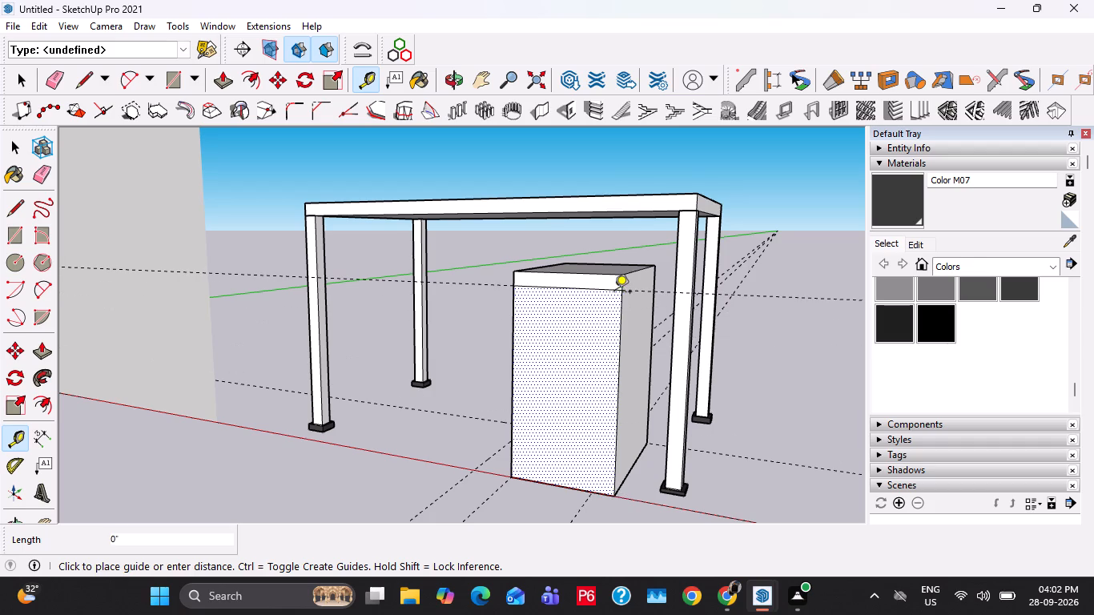
key("space")
Copy the guide down to the pedestal's bottom front corner and divide the span into 3 equal spaces.
left_click(655, 289)
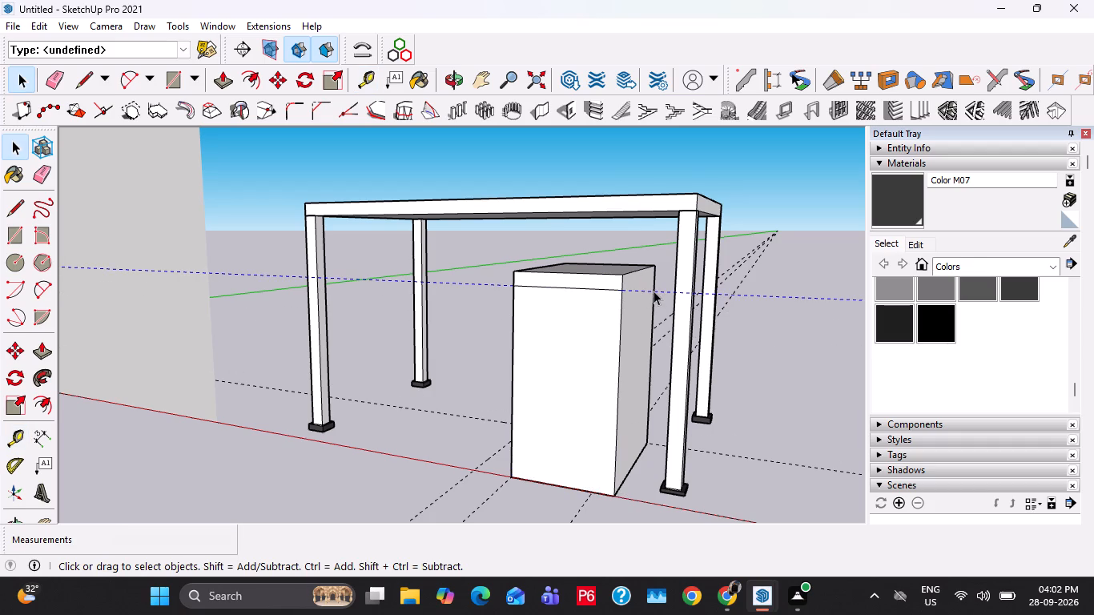
key("m")
left_click(631, 293)
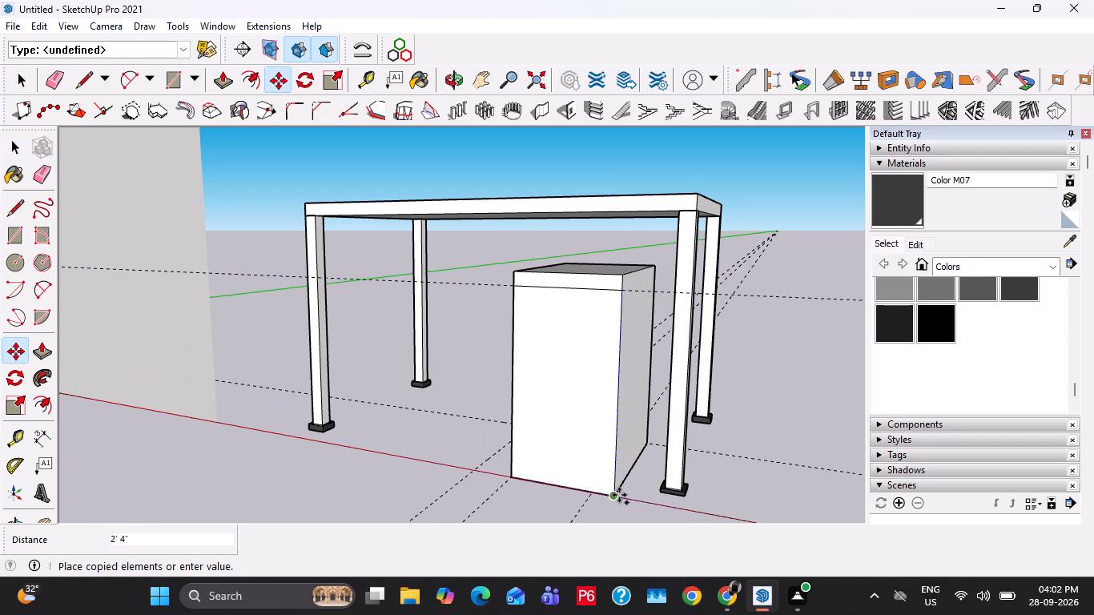
left_click(619, 495)
key("slash")
key("3")
key("Return")
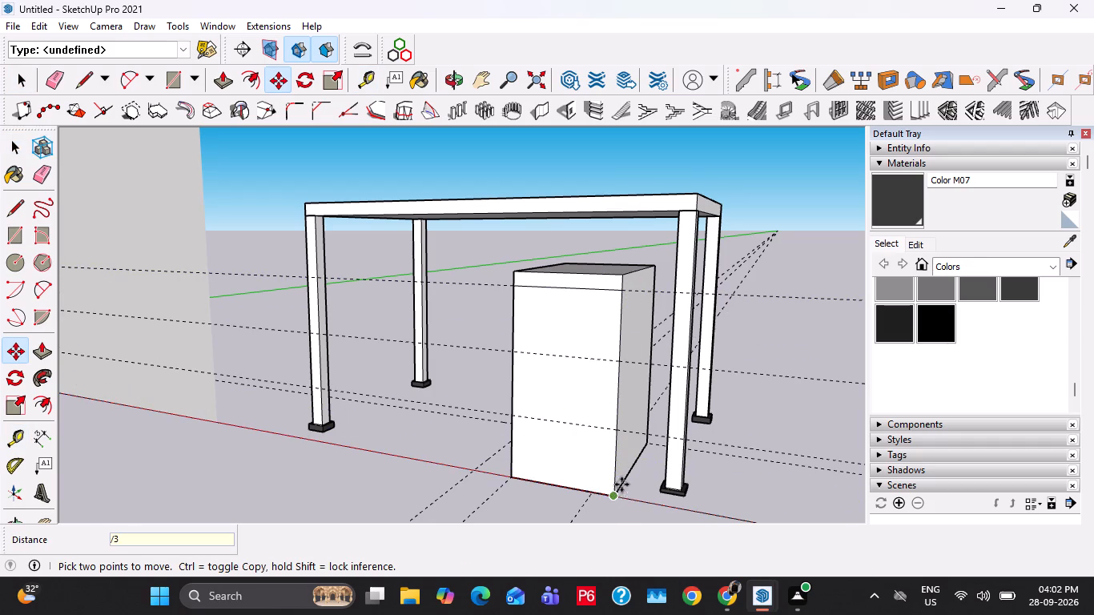
Draw a line across the pedestal's front face along the upper of the two intermediate guides.
key("space")
left_click(556, 395)
key("l")
left_click_drag(509, 352, 520, 352)
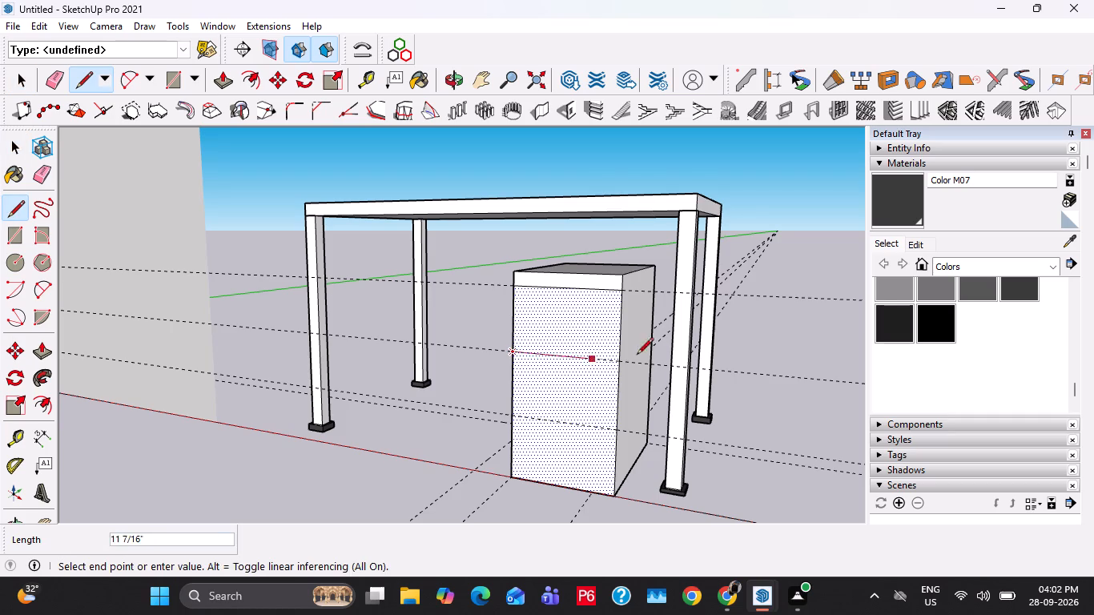
left_click(614, 356)
key("space")
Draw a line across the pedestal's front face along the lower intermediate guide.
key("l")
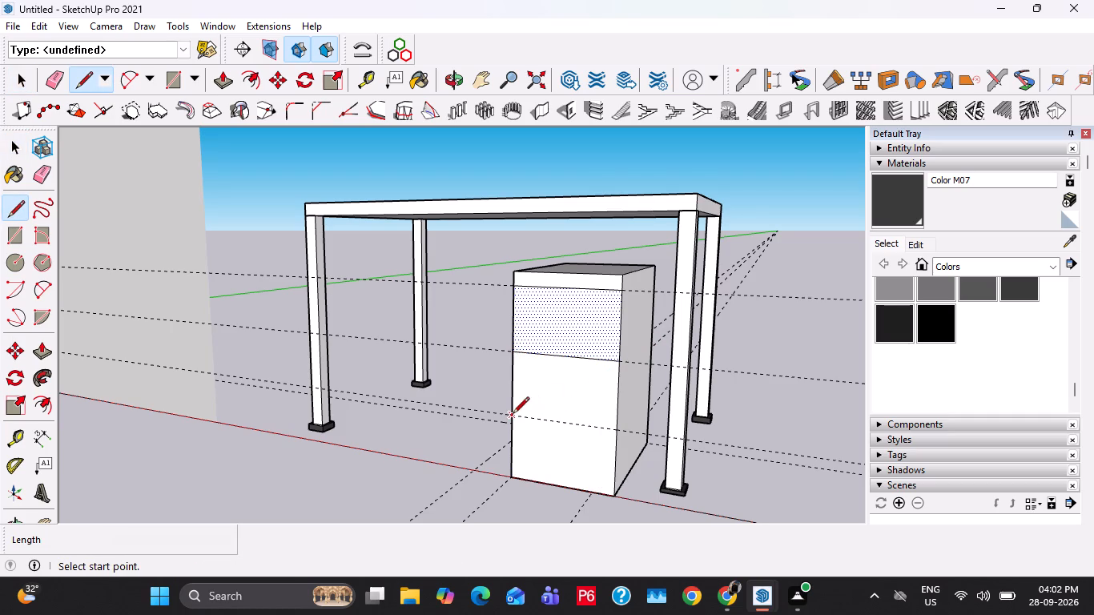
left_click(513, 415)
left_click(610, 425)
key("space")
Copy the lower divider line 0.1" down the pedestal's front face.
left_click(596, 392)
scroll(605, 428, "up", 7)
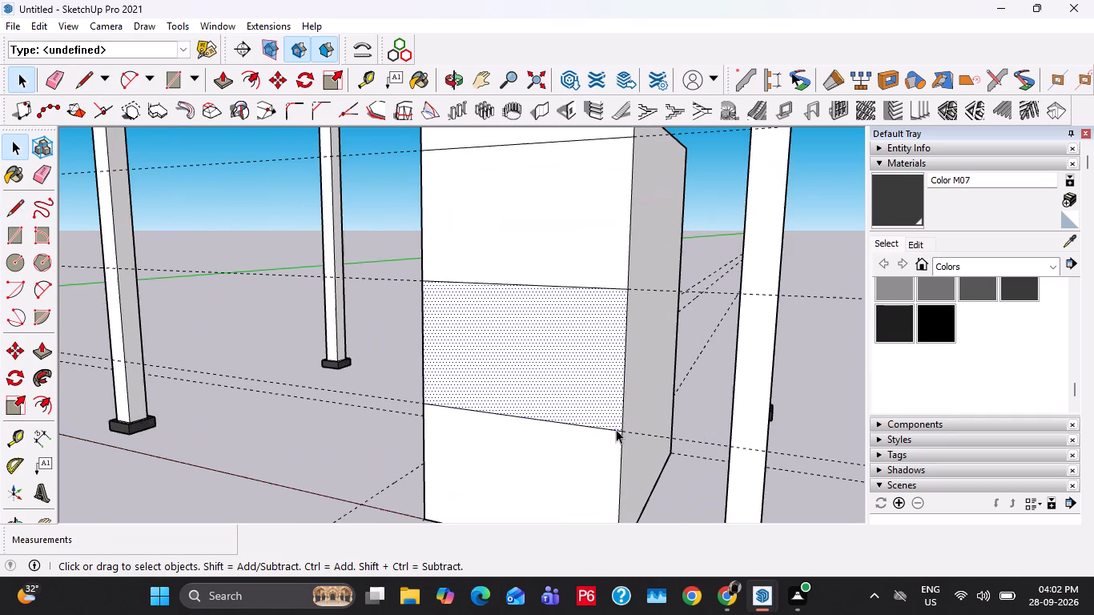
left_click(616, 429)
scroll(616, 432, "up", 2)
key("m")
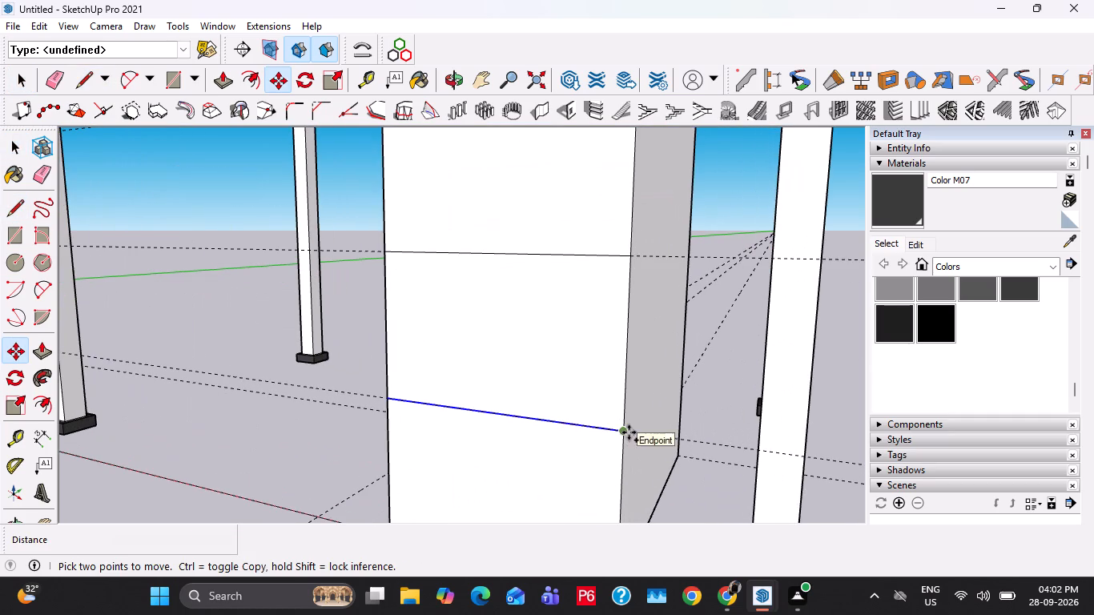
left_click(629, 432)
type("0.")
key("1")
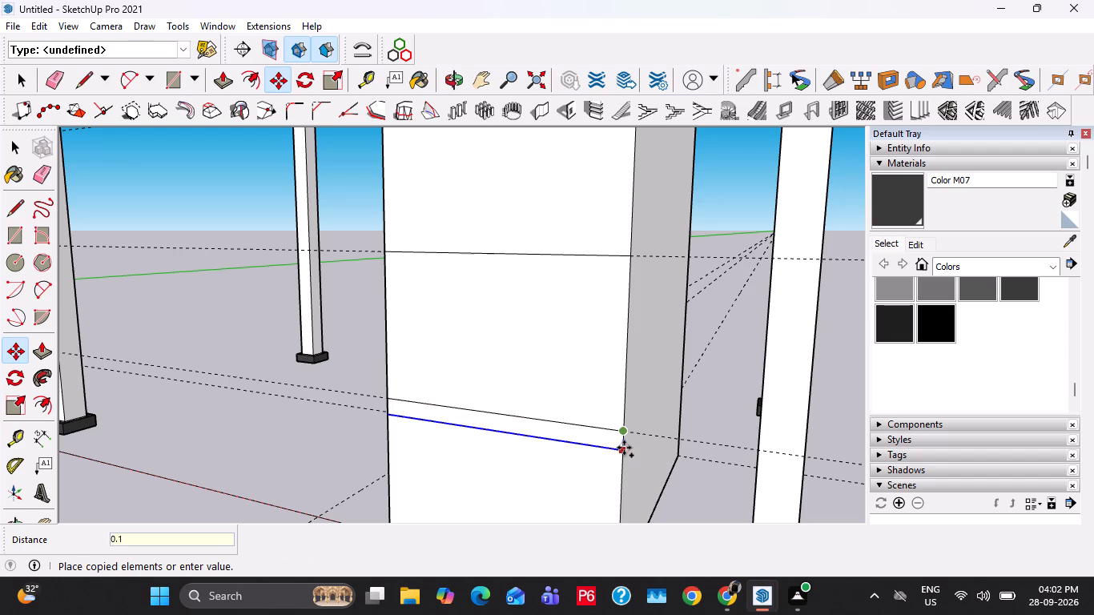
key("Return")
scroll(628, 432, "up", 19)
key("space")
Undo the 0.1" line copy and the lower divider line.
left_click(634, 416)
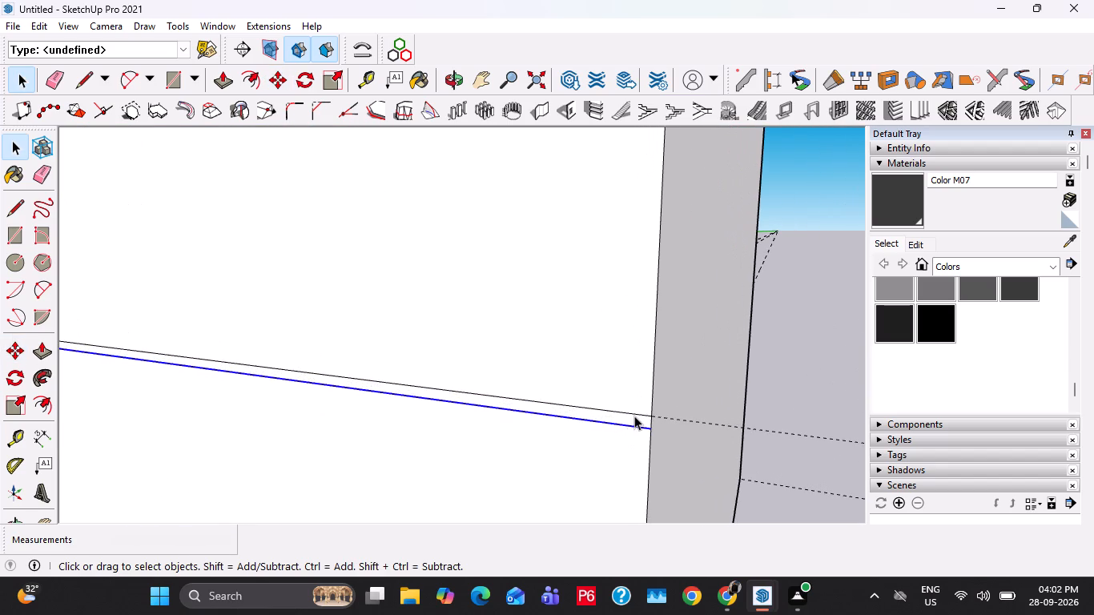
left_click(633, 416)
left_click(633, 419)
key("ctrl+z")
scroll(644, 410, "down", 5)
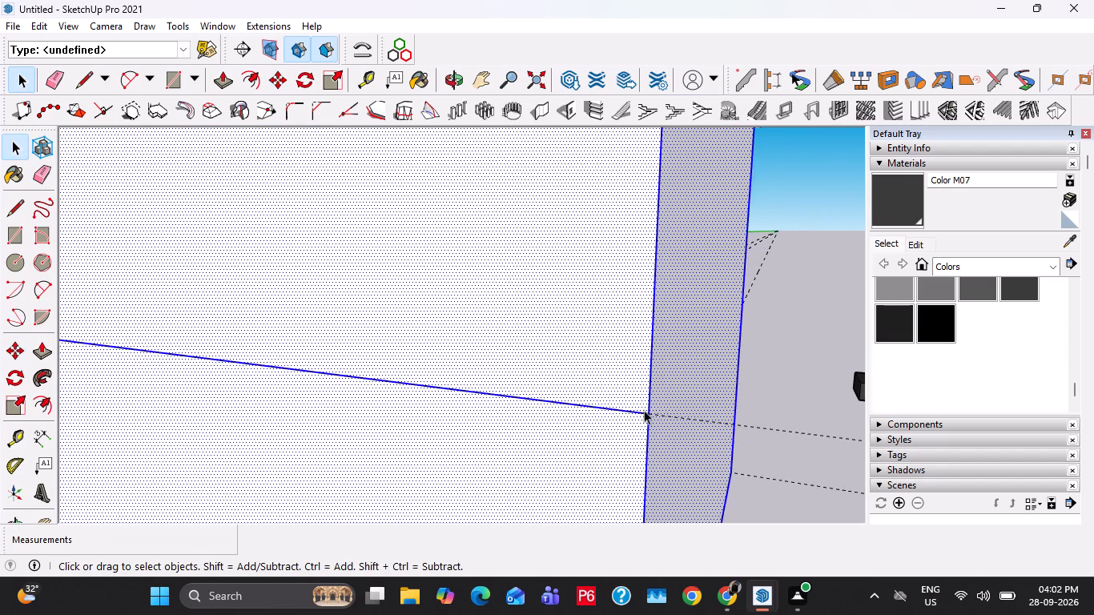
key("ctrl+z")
Copy the pedestal's bottom front edge up to the lower intermediate guide as a divider line.
scroll(629, 381, "down", 7)
middle_click_drag(617, 429, 627, 258, "shift")
scroll(609, 358, "down", 3, "shift")
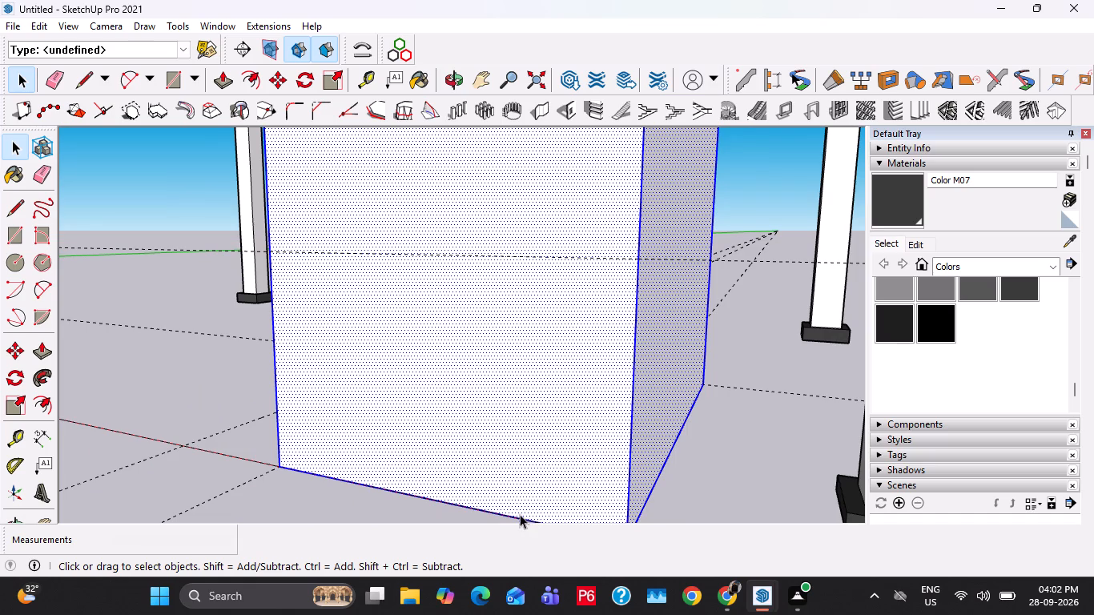
left_click(519, 515)
scroll(517, 507, "down", 1)
middle_click_drag(512, 504, 466, 422, "shift")
scroll(519, 460, "up", 4)
left_click(559, 439)
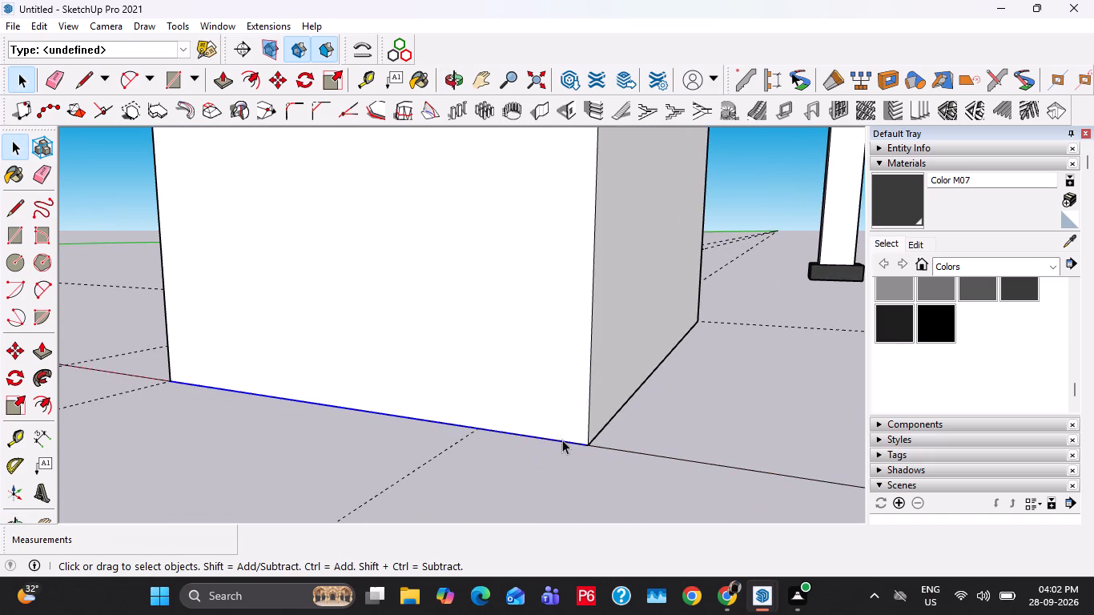
key("m")
left_click(585, 444)
scroll(589, 414, "down", 4)
middle_click_drag(596, 356, 601, 478, "shift")
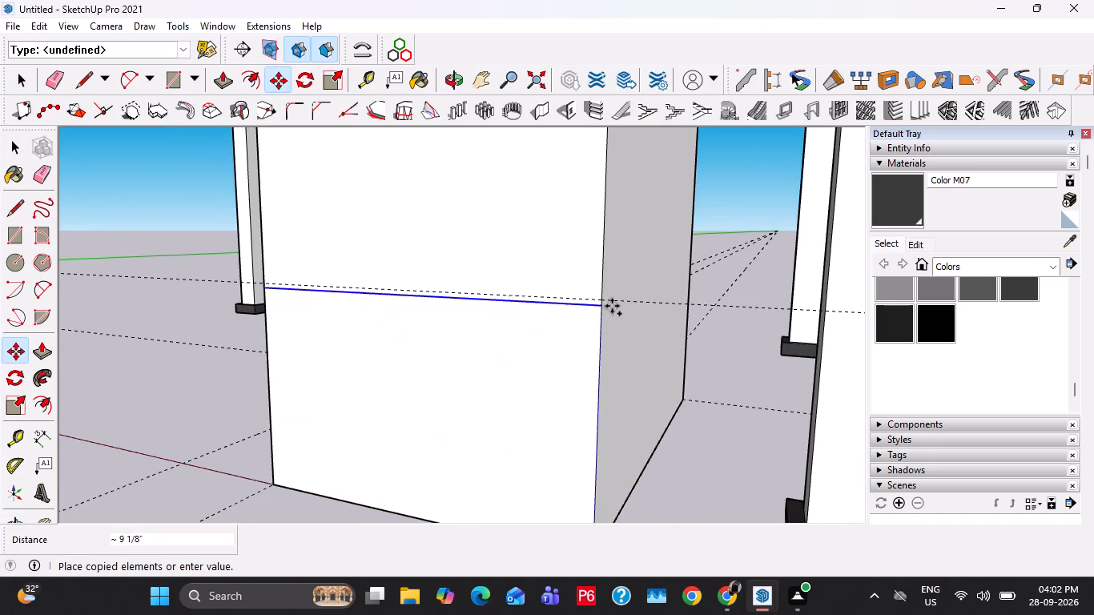
left_click(606, 299)
Copy the lower divider line 0.1" upward to form a thin gap strip.
left_click(600, 299)
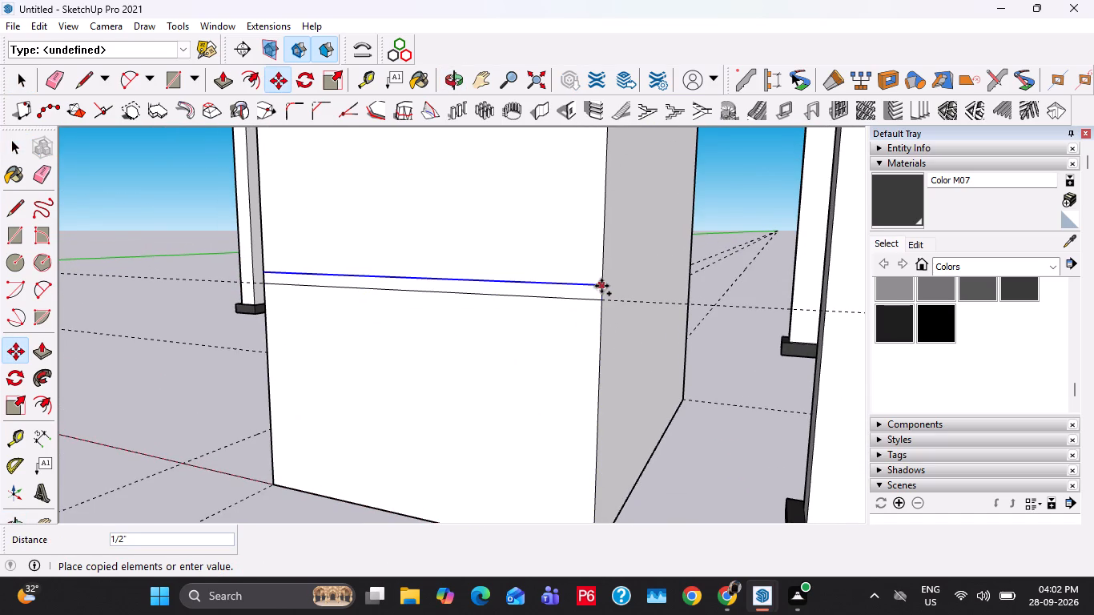
type("0.1\"")
key("Return")
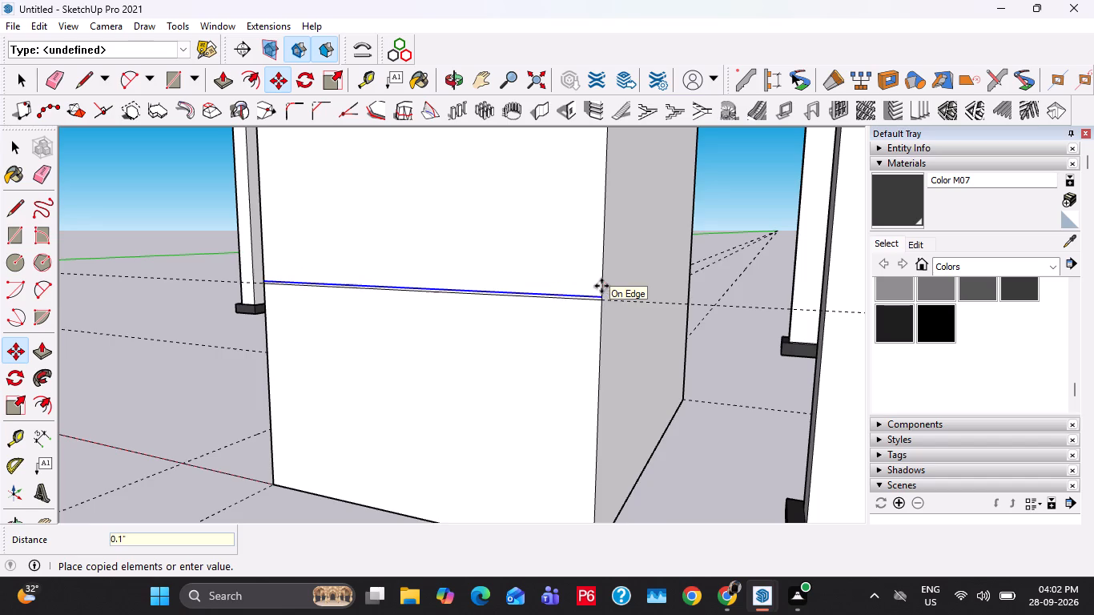
key("space")
Copy the thin gap strip with its edges up to the upper intermediate guide on the pedestal front.
scroll(578, 292, "up", 14)
double_click(619, 304)
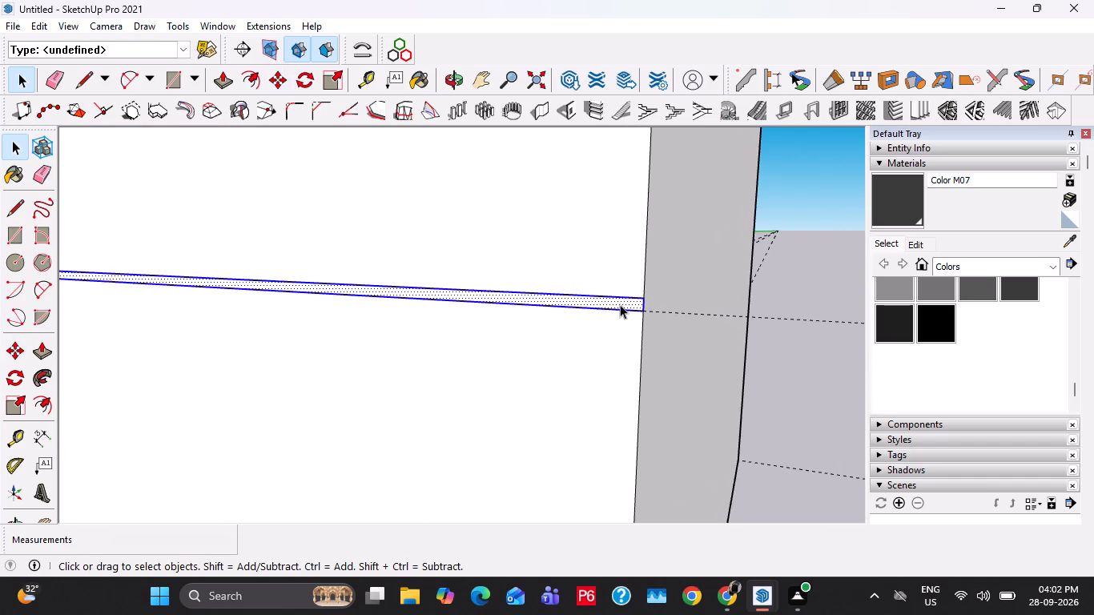
scroll(620, 304, "down", 6)
key("m")
left_click(637, 316)
scroll(643, 284, "down", 12)
middle_click_drag(642, 183, 642, 253, "shift")
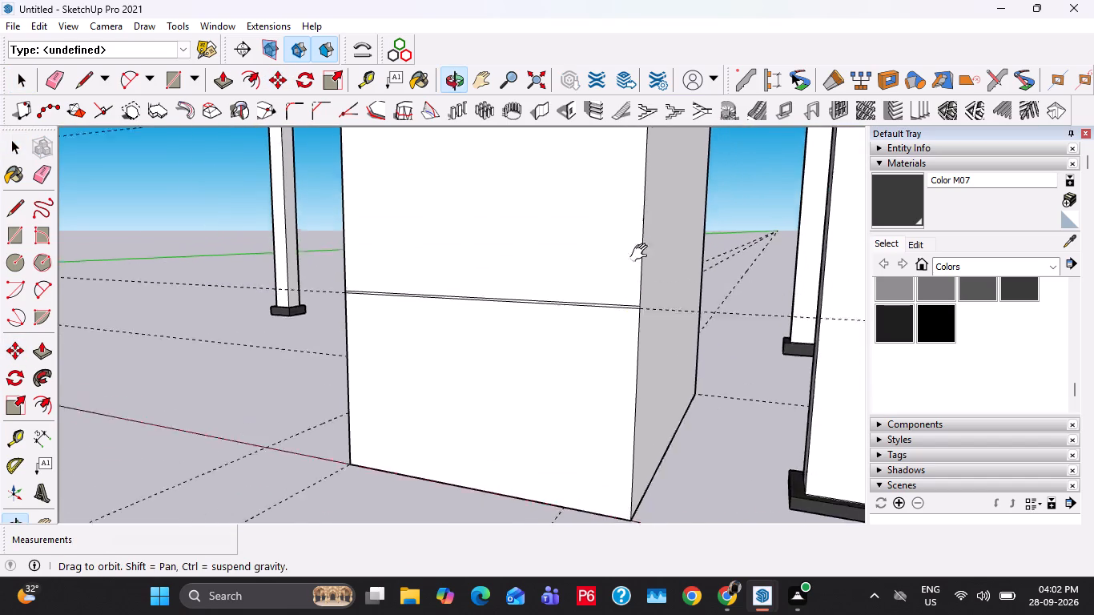
middle_click_drag(642, 253, 644, 433, "shift")
left_click(644, 293)
key("space")
Examine the divided pedestal front against the drawer unit in the reference image.
scroll(646, 291, "down", 10)
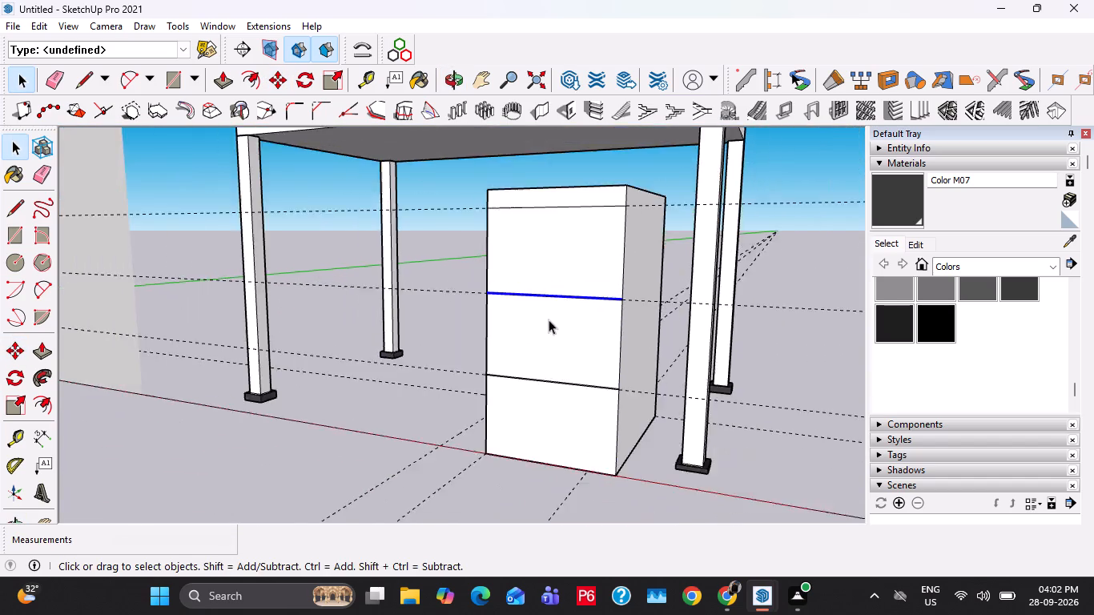
middle_click_drag(549, 320, 490, 383)
scroll(581, 291, "up", 15)
left_click(543, 245)
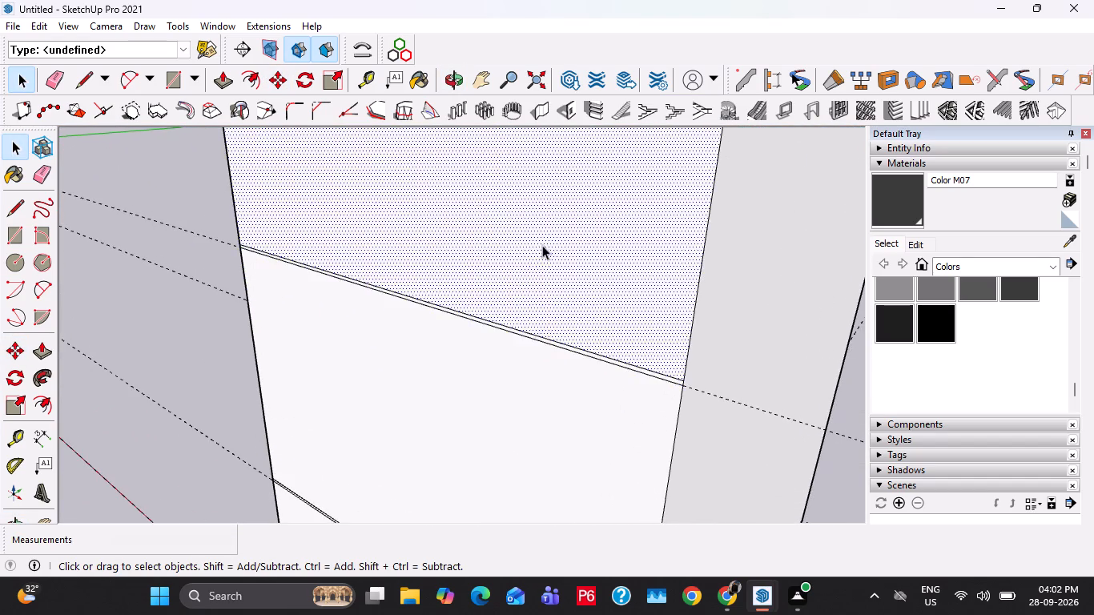
scroll(535, 258, "down", 20)
scroll(535, 258, "down", 14)
scroll(271, 213, "up", 13)
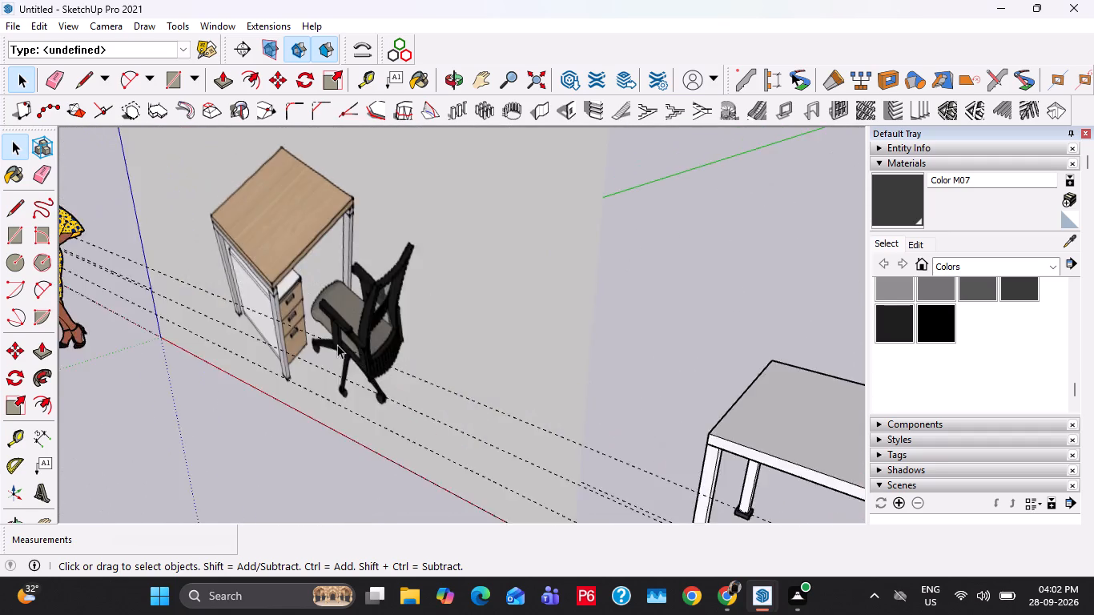
scroll(337, 344, "up", 9)
middle_click_drag(284, 335, 240, 314)
scroll(296, 297, "down", 14)
Push/Pull the top drawer front of the pedestal out 0.4".
middle_click_drag(528, 354, 350, 265, "shift")
scroll(562, 424, "up", 1)
middle_click_drag(563, 424, 511, 318)
scroll(489, 358, "up", 3)
left_click(501, 338)
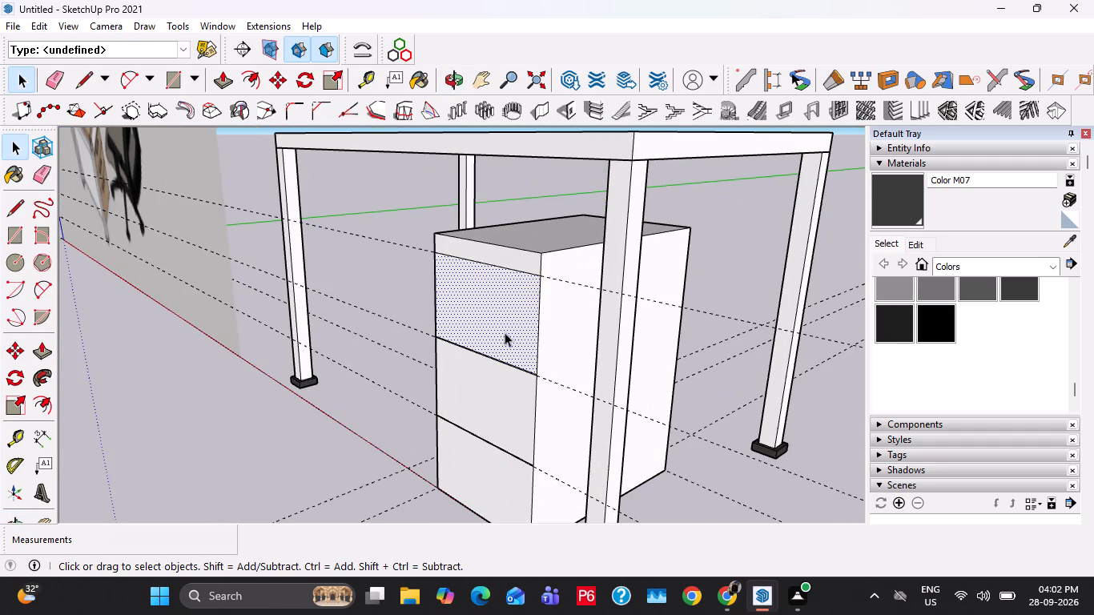
key("p")
left_click(505, 332)
type("0.4")
key("shift+quotedbl")
key("Return")
Push/Pull the middle and bottom drawer fronts out by the same 0.4" as the top drawer front.
double_click(512, 404)
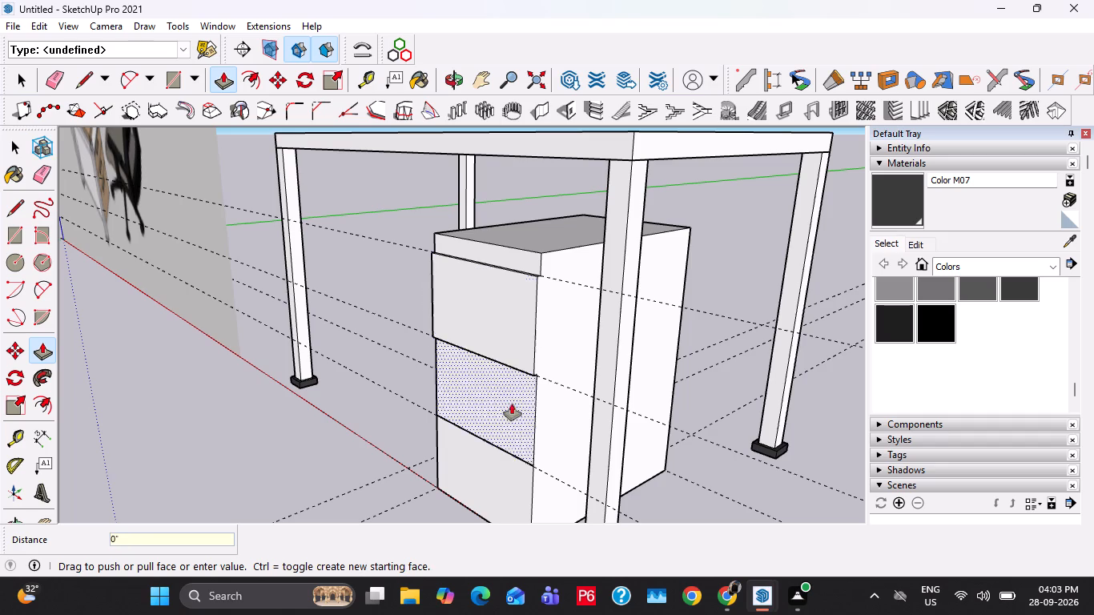
double_click(476, 456)
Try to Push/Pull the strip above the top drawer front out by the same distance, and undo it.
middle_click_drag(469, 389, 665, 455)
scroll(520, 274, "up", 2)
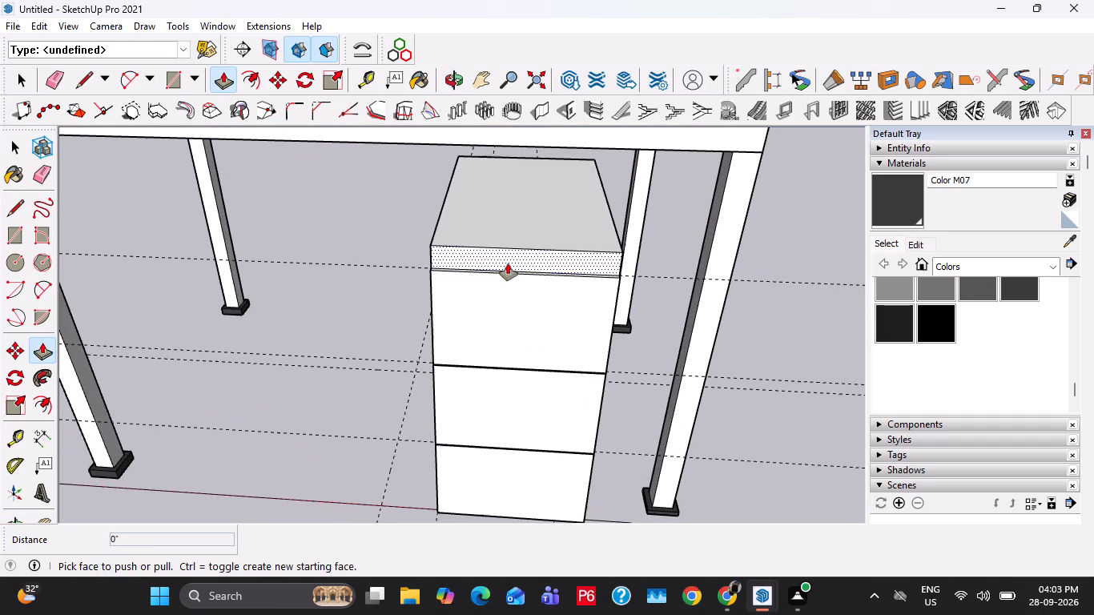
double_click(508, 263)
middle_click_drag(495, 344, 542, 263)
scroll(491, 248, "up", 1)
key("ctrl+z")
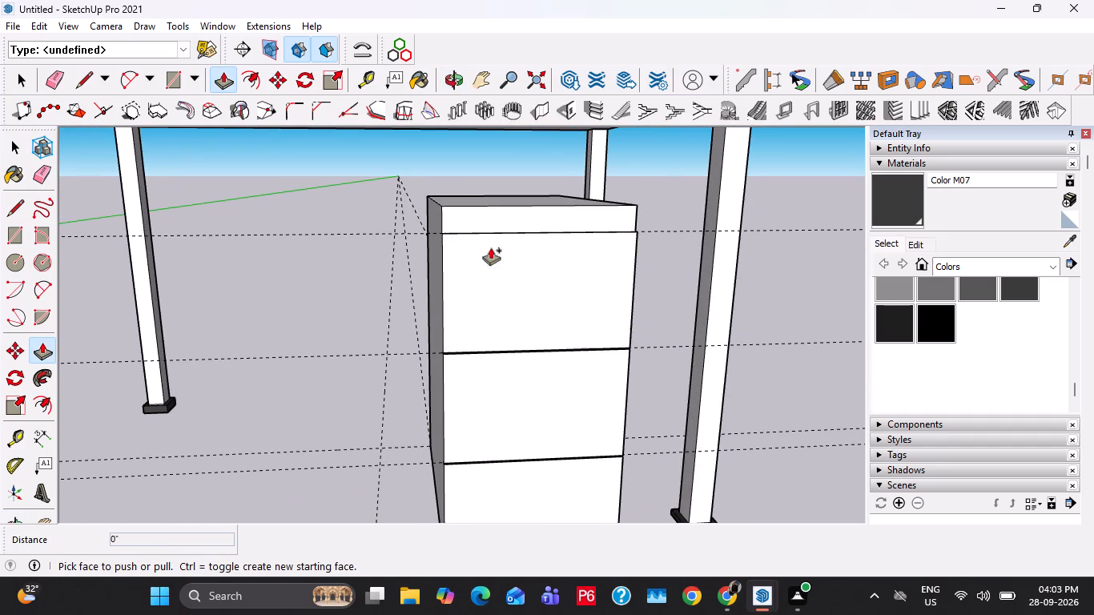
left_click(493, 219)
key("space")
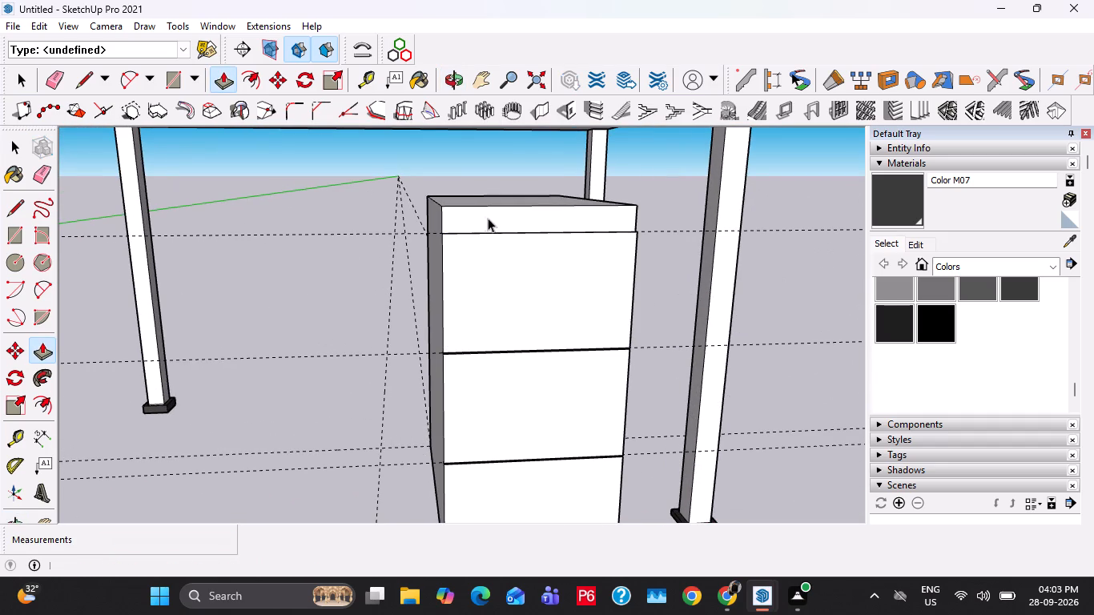
Place a vertical guide 7 1/2" from the pedestal's side edge and a horizontal guide 1" below the top drawer front's upper edge.
middle_click_drag(636, 313, 596, 270)
scroll(499, 242, "up", 4)
key("t")
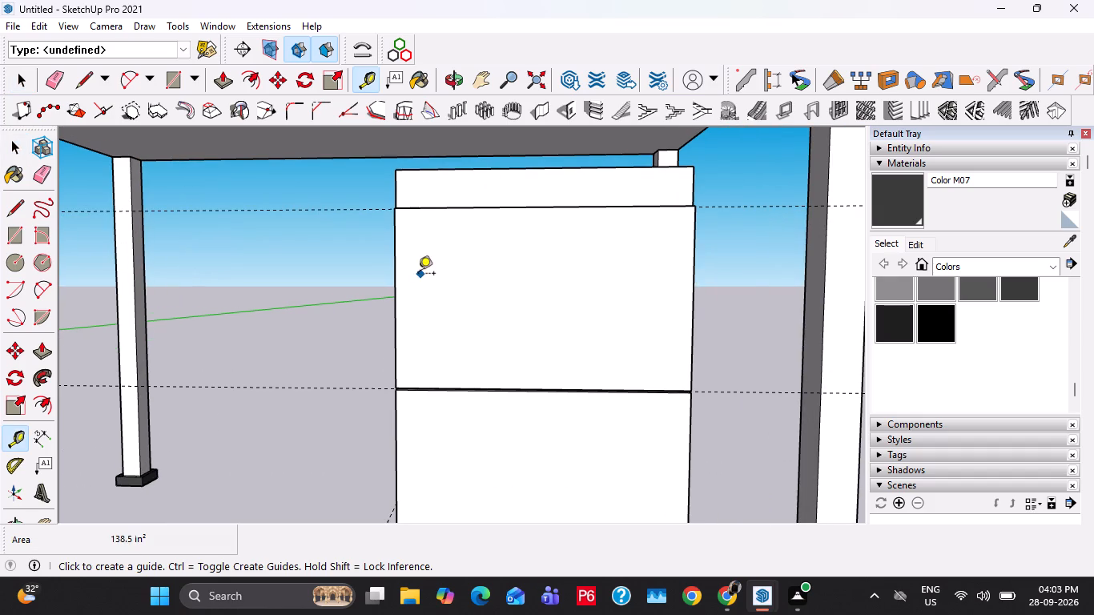
left_click(394, 277)
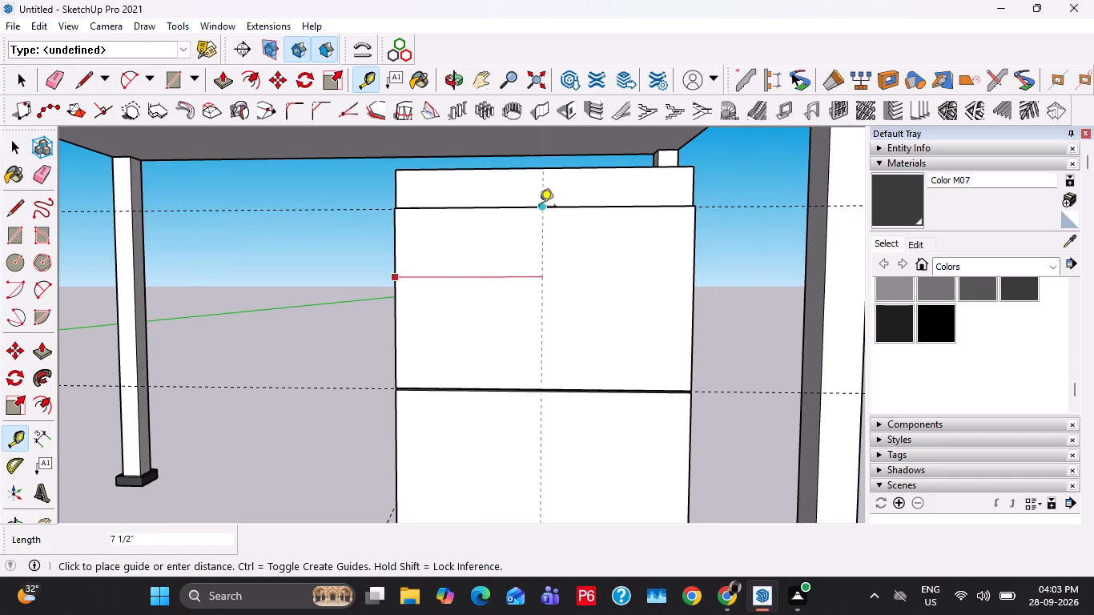
left_click(546, 207)
scroll(567, 207, "up", 3)
left_click(567, 207)
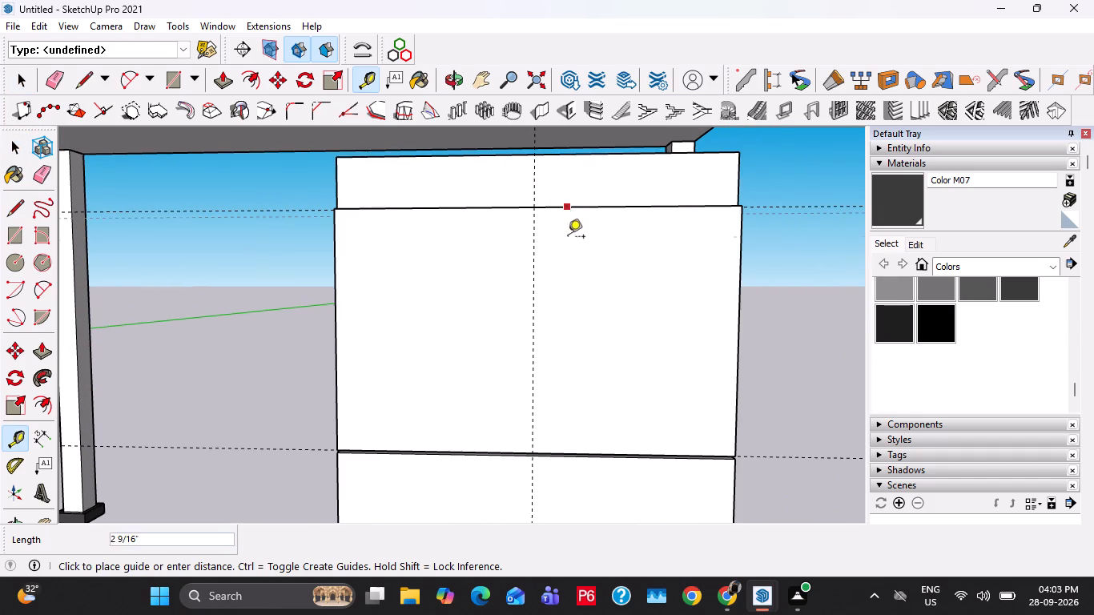
type("1\"")
key("Return")
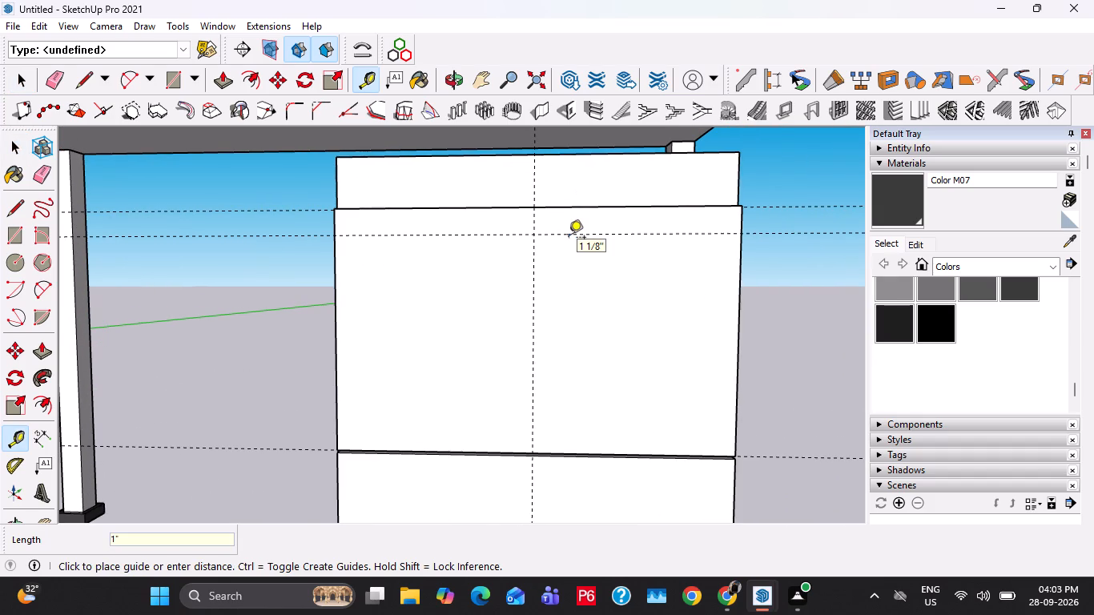
Add vertical guides 2" to each side of the centre guide on the drawer front.
left_click(535, 269)
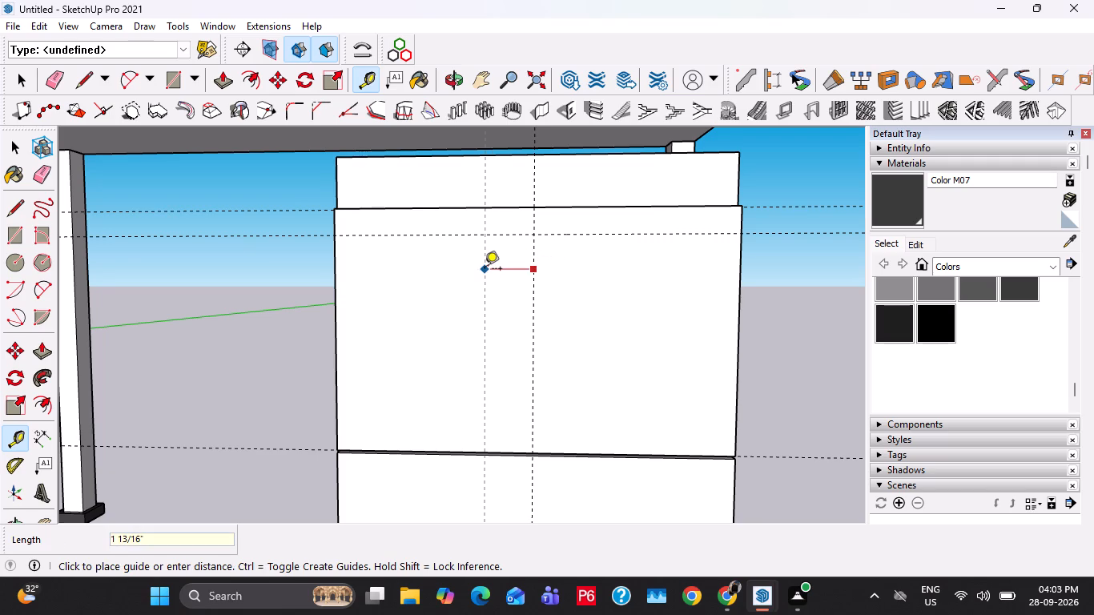
type("2\"")
key("Return")
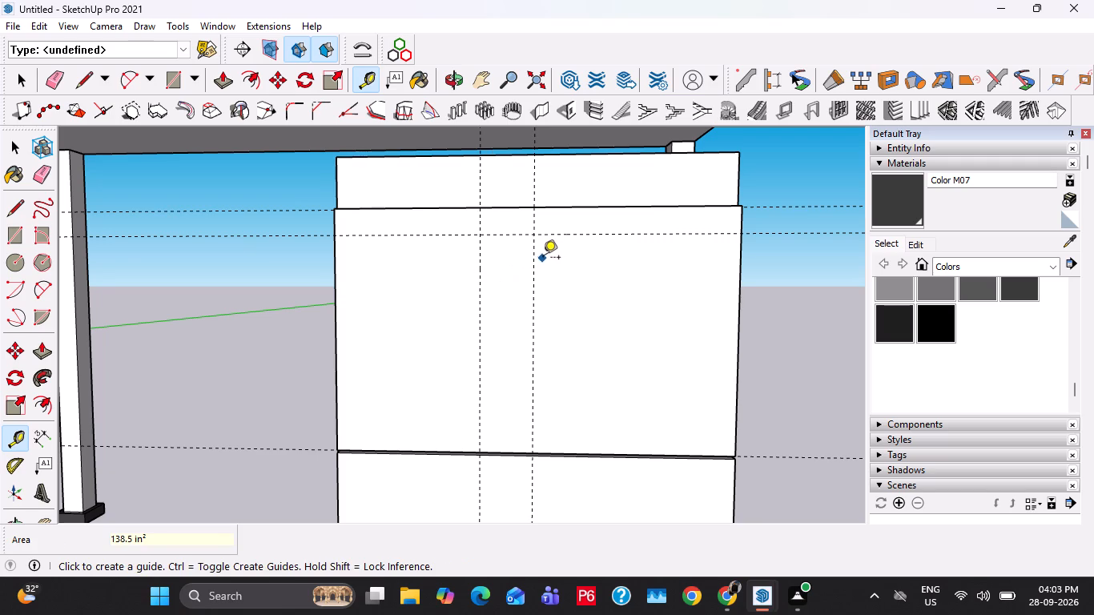
left_click(538, 260)
type("2\"")
key("Return")
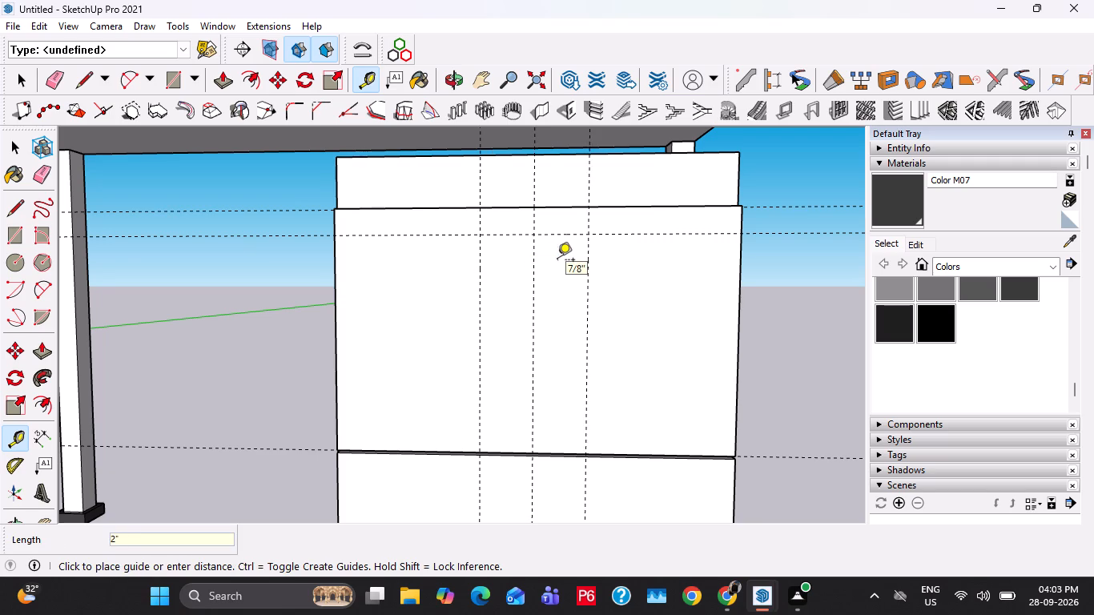
Draw the handle rectangle between the outer vertical guides, from the top drawer front's upper edge down to the 1" guide.
key("space")
key("r")
left_click(482, 211)
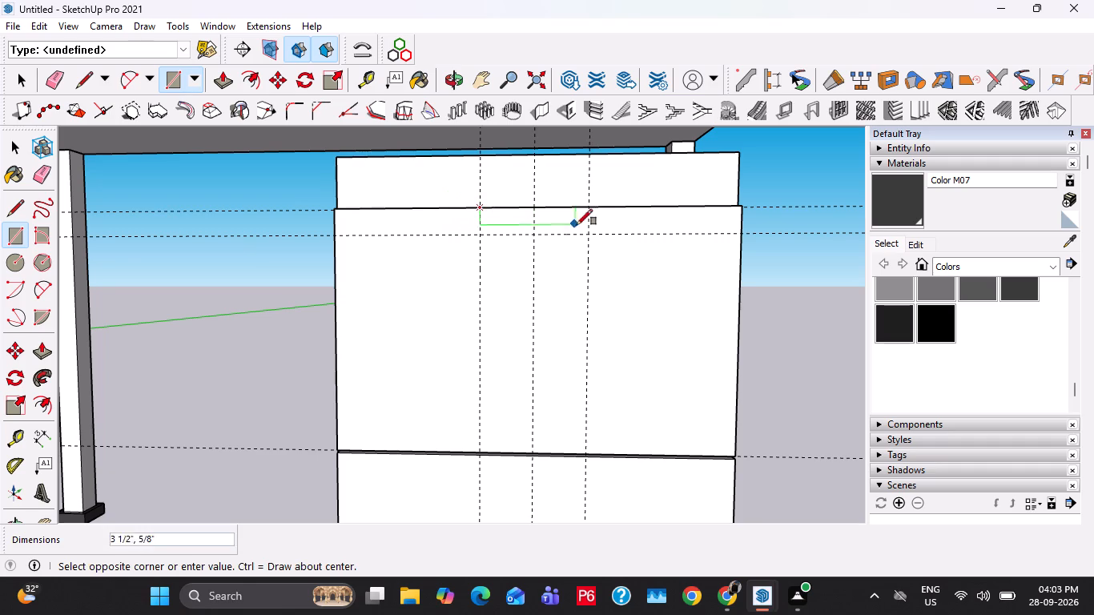
left_click(588, 232)
key("space")
Push/Pull the strip above the top drawer out about 3/8" so it is flush with the drawer front.
left_click(615, 182)
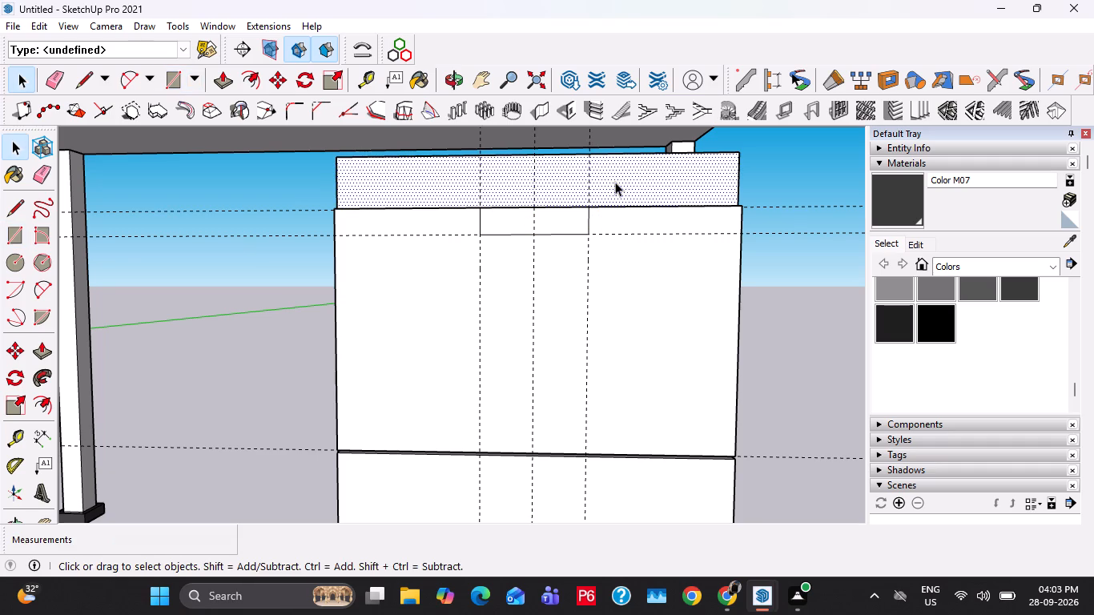
key("p")
left_click(615, 182)
left_click(604, 214)
key("space")
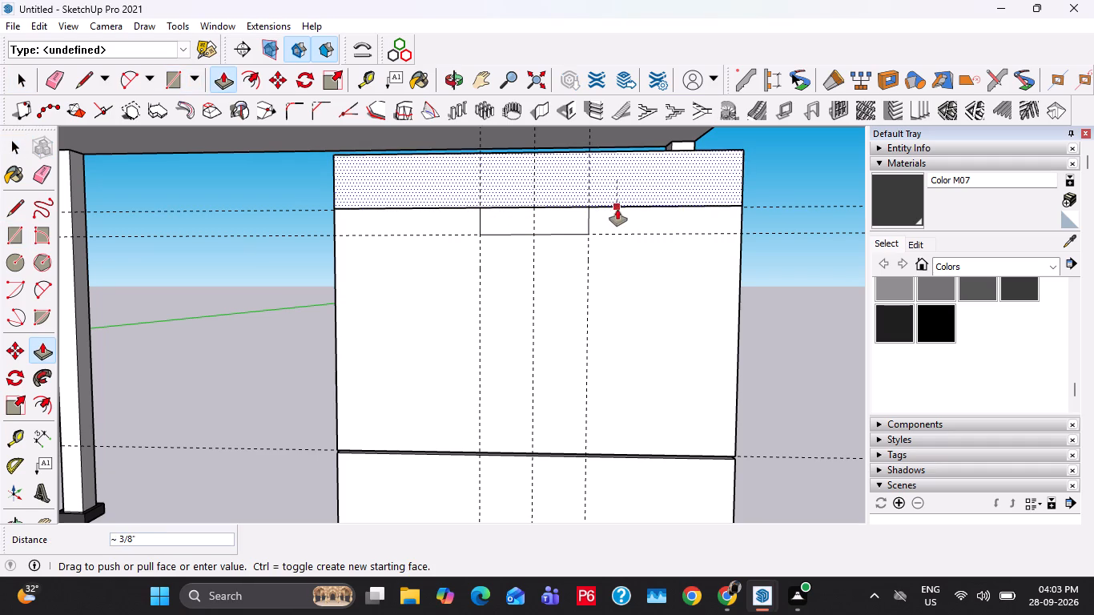
left_click(626, 211)
key("space")
Copy the handle rectangle with its edges down onto the middle and bottom drawer fronts, using the pedestal and drawer corners as reference points.
double_click(569, 226)
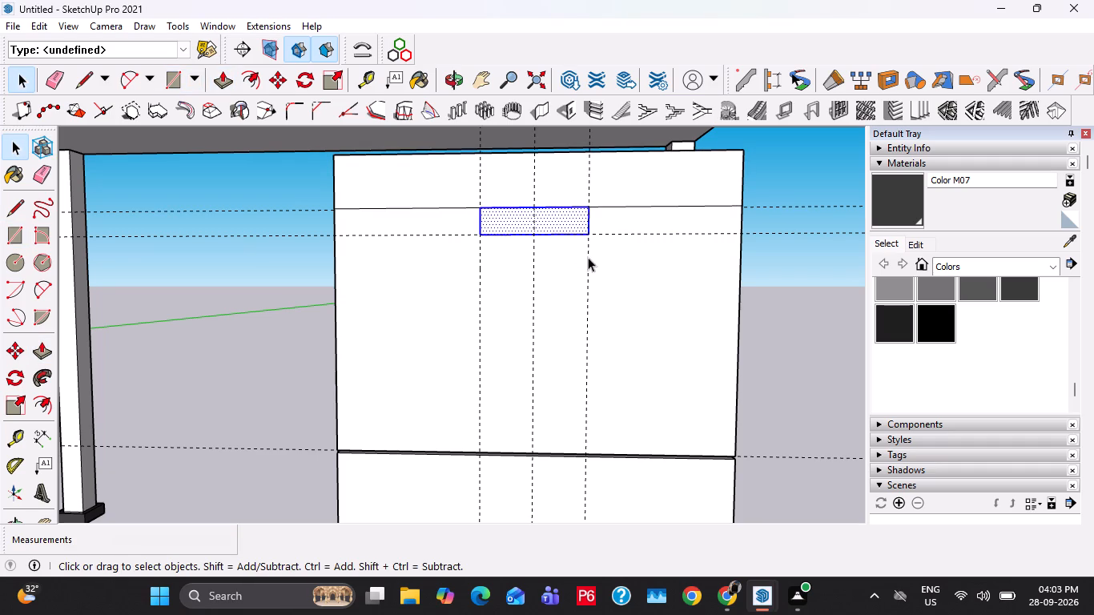
key("m")
left_click(746, 151)
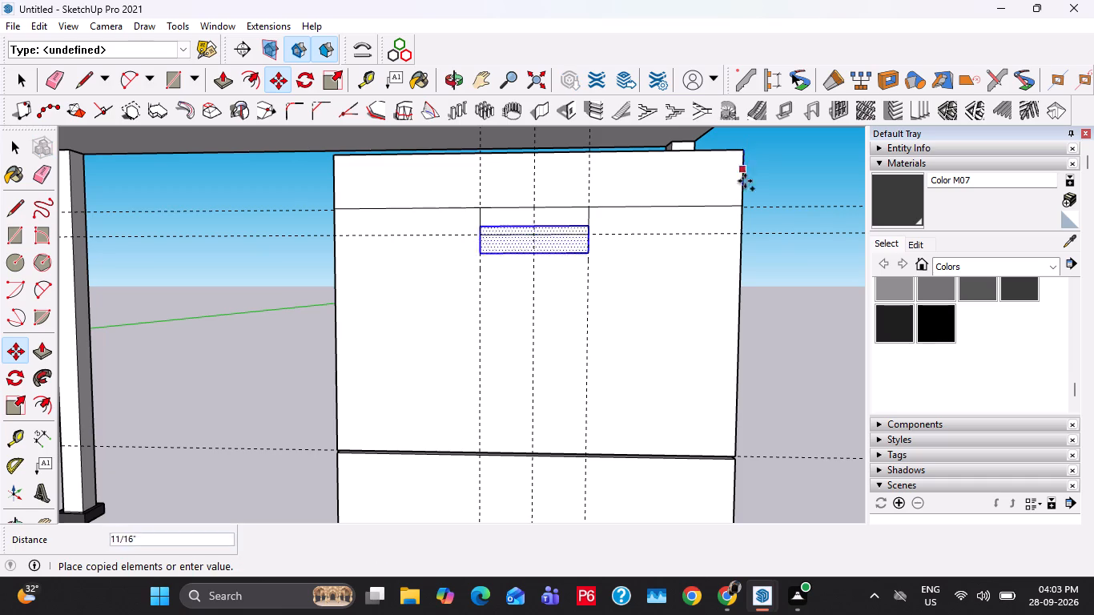
middle_click_drag(736, 376, 729, 238)
left_click(726, 327)
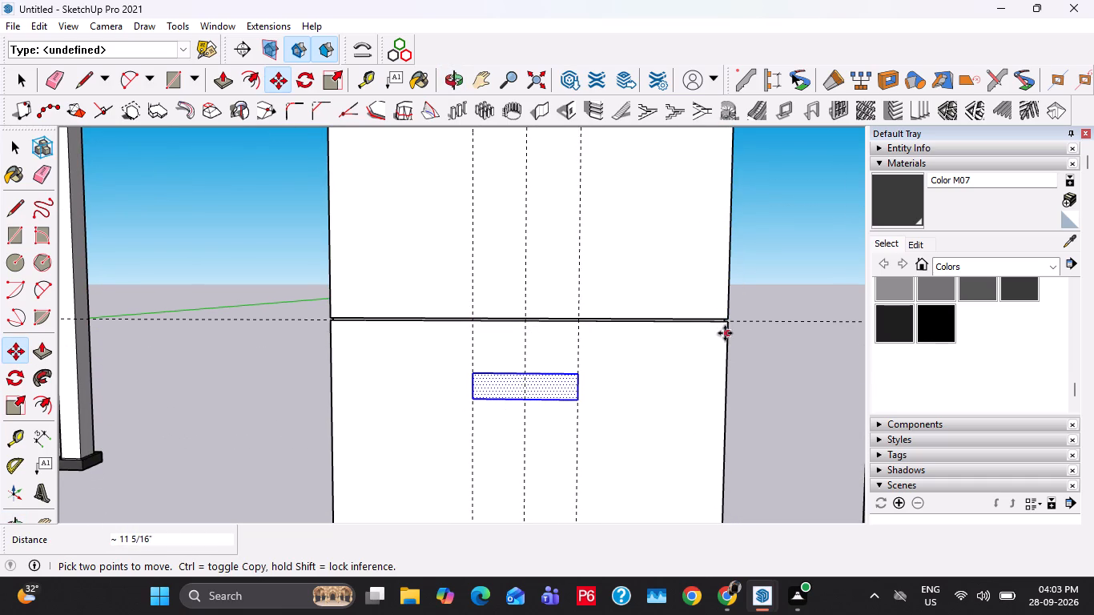
left_click(730, 325)
scroll(681, 360, "down", 4)
middle_click_drag(674, 418, 665, 251, "shift")
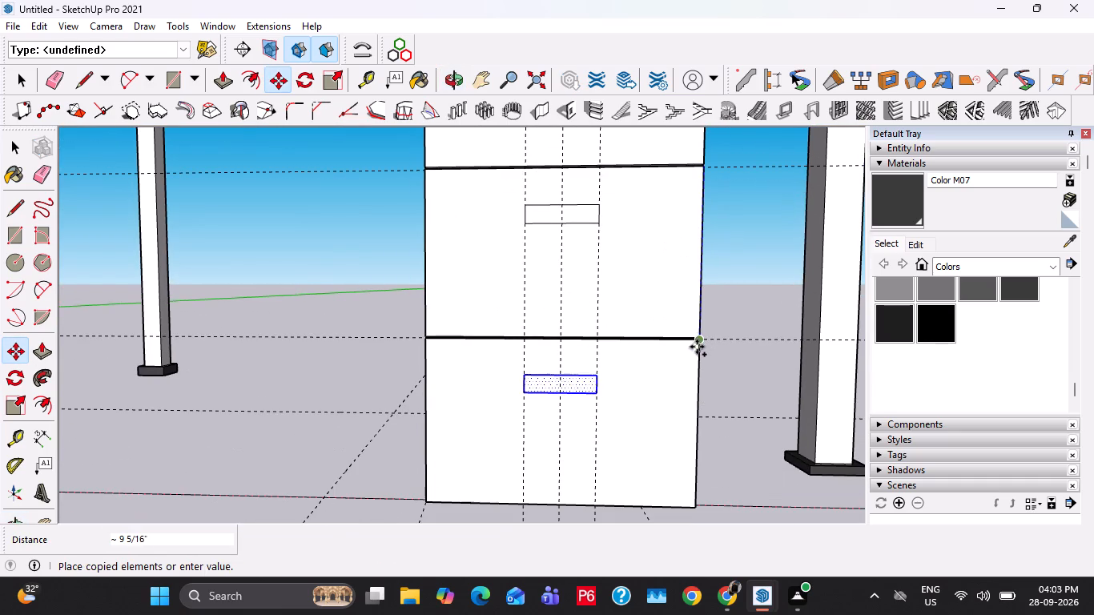
left_click(697, 347)
key("space")
Push/Pull the top drawer's handle rectangle out 1".
scroll(625, 352, "down", 18)
middle_click_drag(538, 360, 605, 356, "shift")
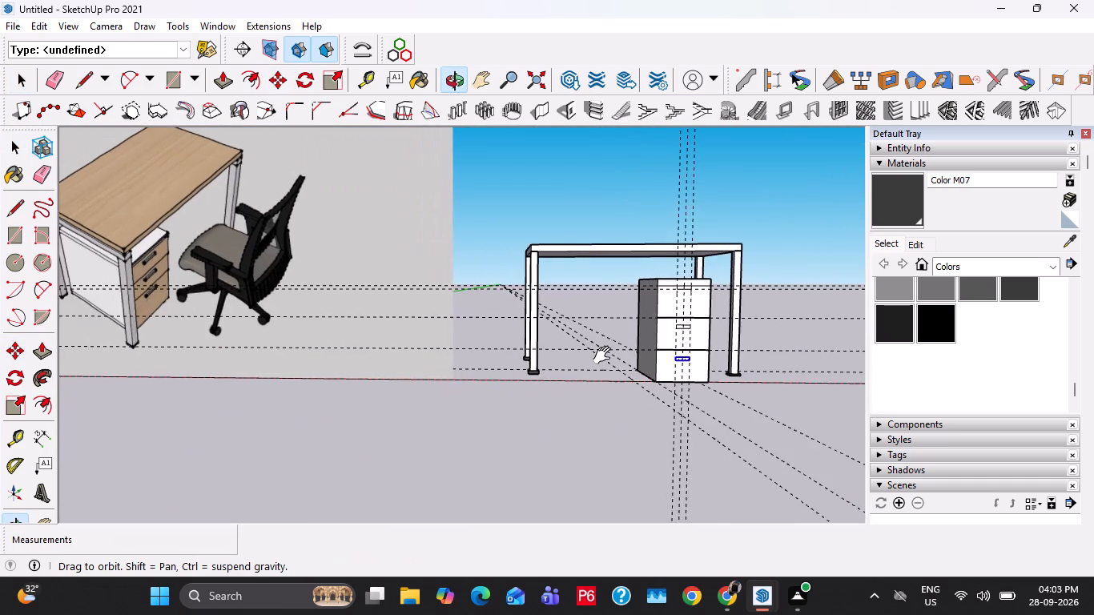
middle_click_drag(605, 356, 614, 325, "shift")
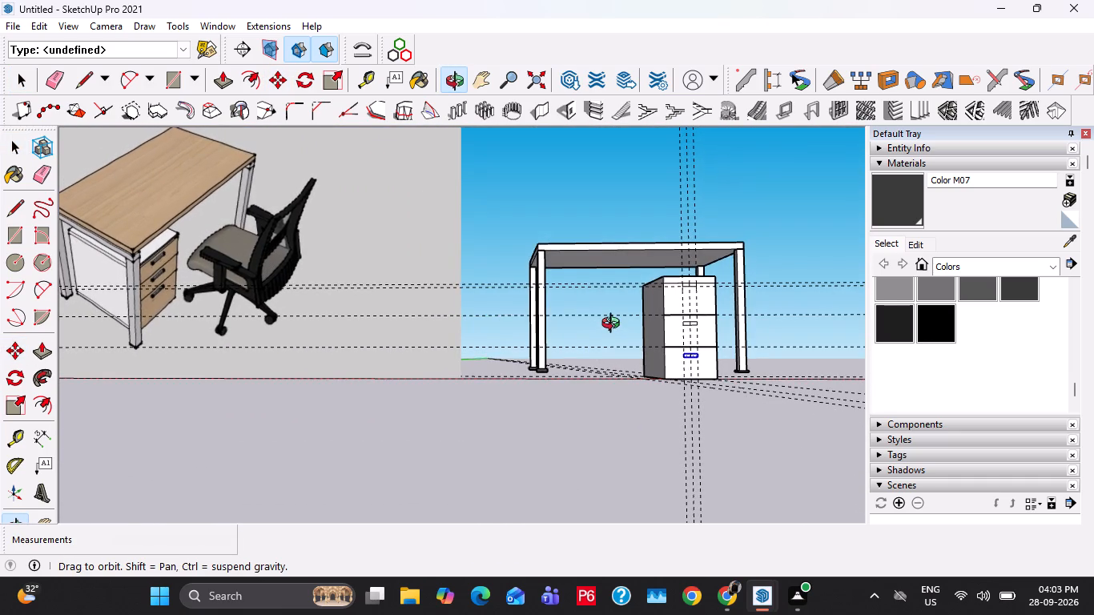
middle_click_drag(614, 325, 570, 331, "shift")
scroll(790, 302, "up", 17)
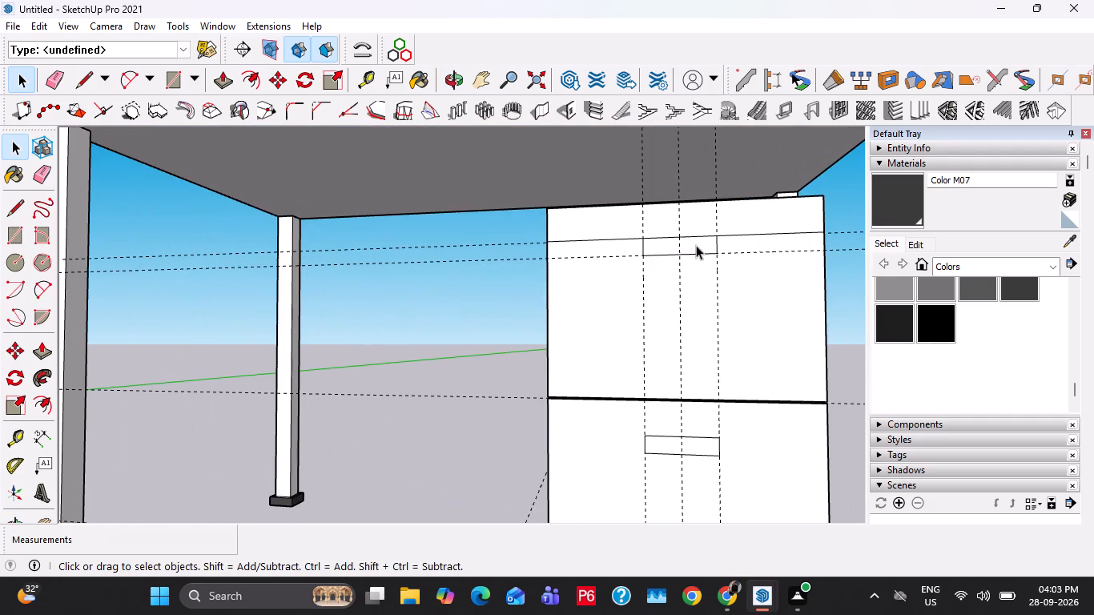
left_click(696, 245)
key("p")
left_click(696, 245)
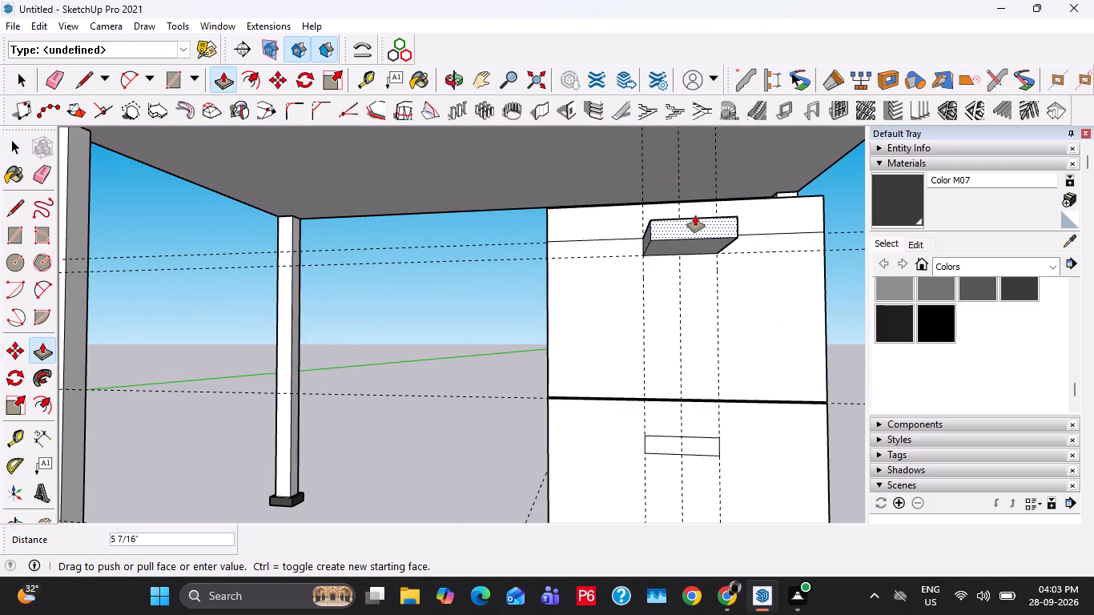
type("1\"")
key("Return")
Push/Pull the middle and bottom handle rectangles out by the same 1".
double_click(694, 441)
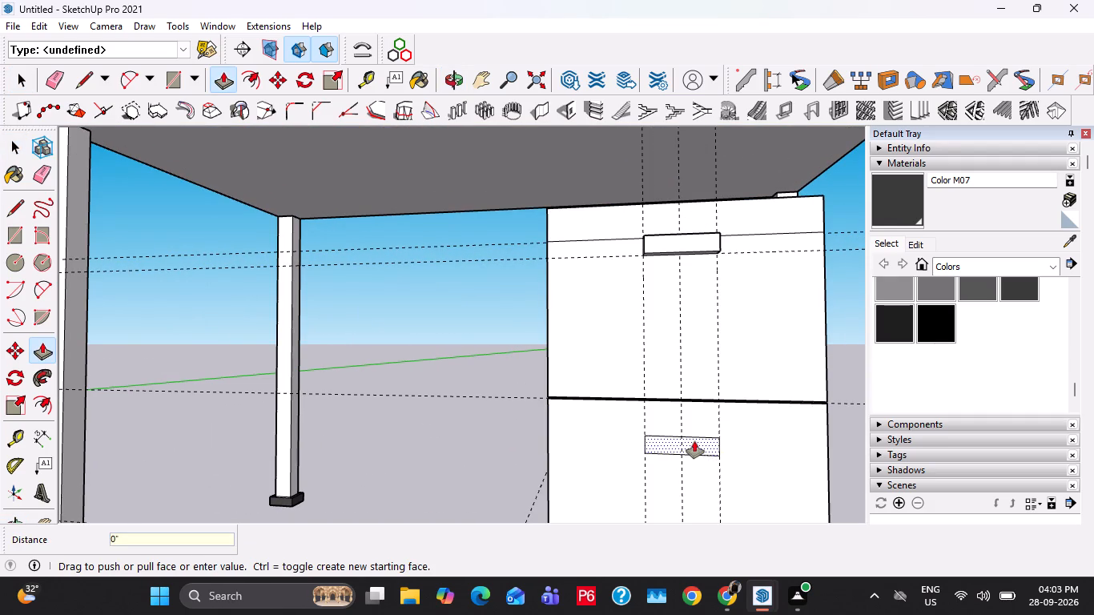
scroll(610, 315, "down", 5)
middle_click_drag(646, 369, 656, 304, "shift")
double_click(671, 436)
key("space")
Switch the materials library to the Wood collection.
scroll(657, 354, "down", 4)
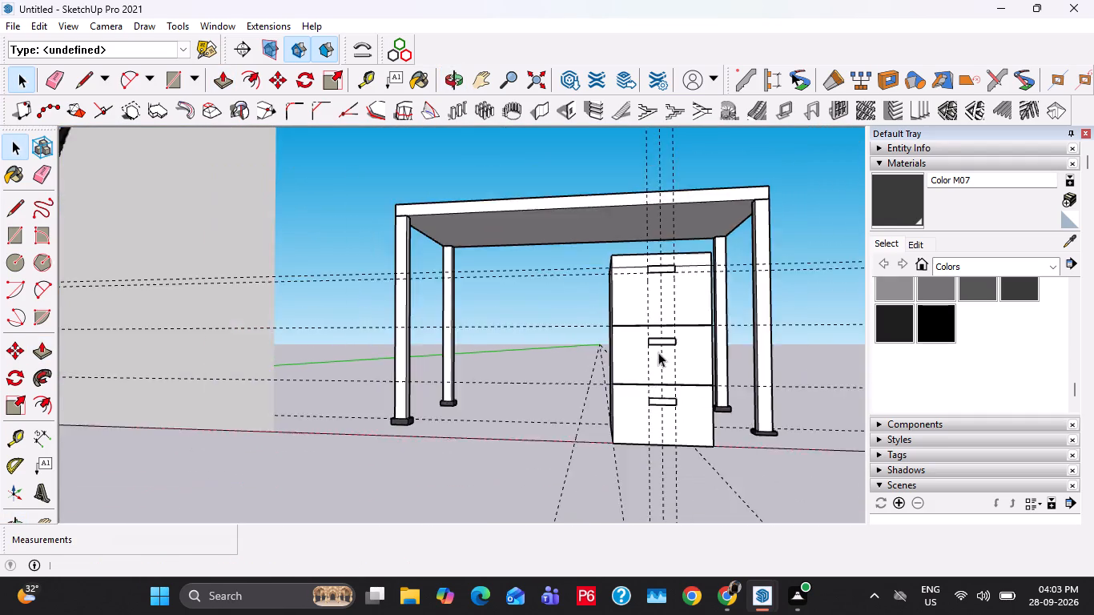
scroll(658, 352, "down", 8)
left_click(954, 259)
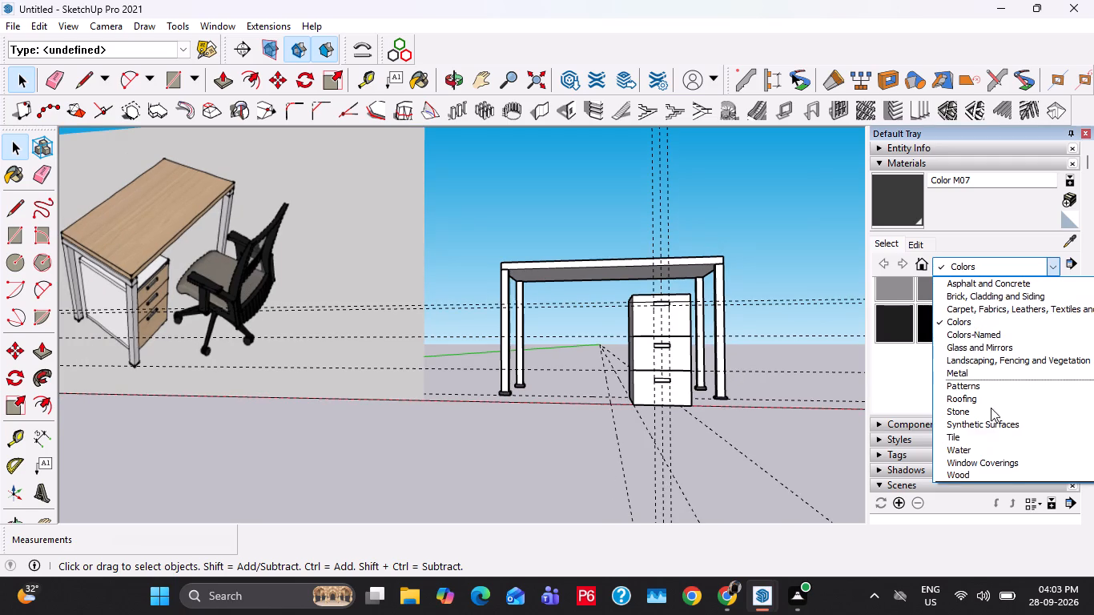
left_click(1009, 481)
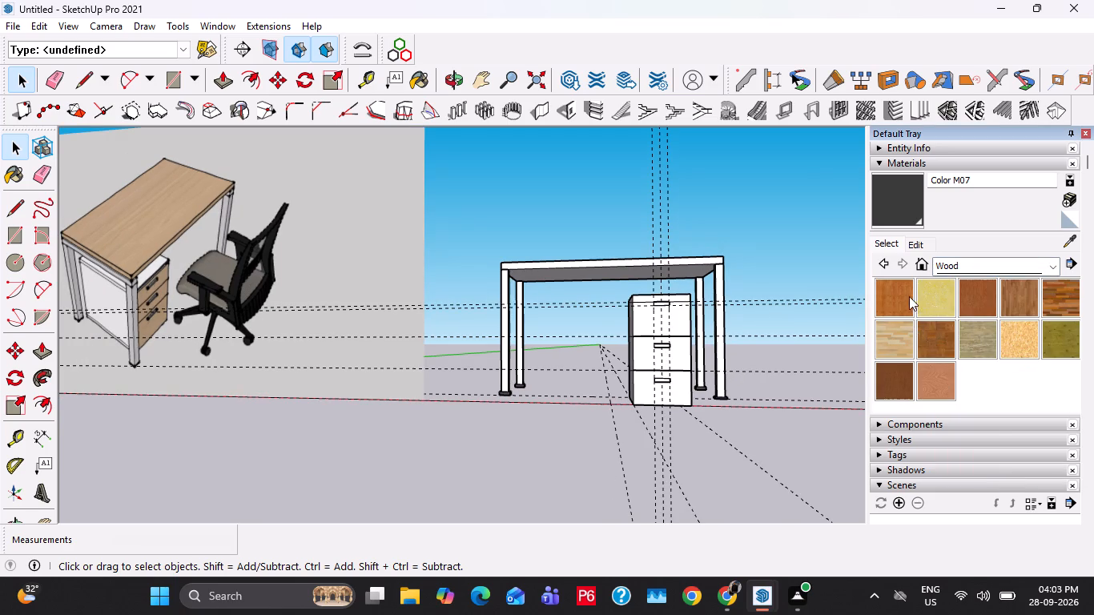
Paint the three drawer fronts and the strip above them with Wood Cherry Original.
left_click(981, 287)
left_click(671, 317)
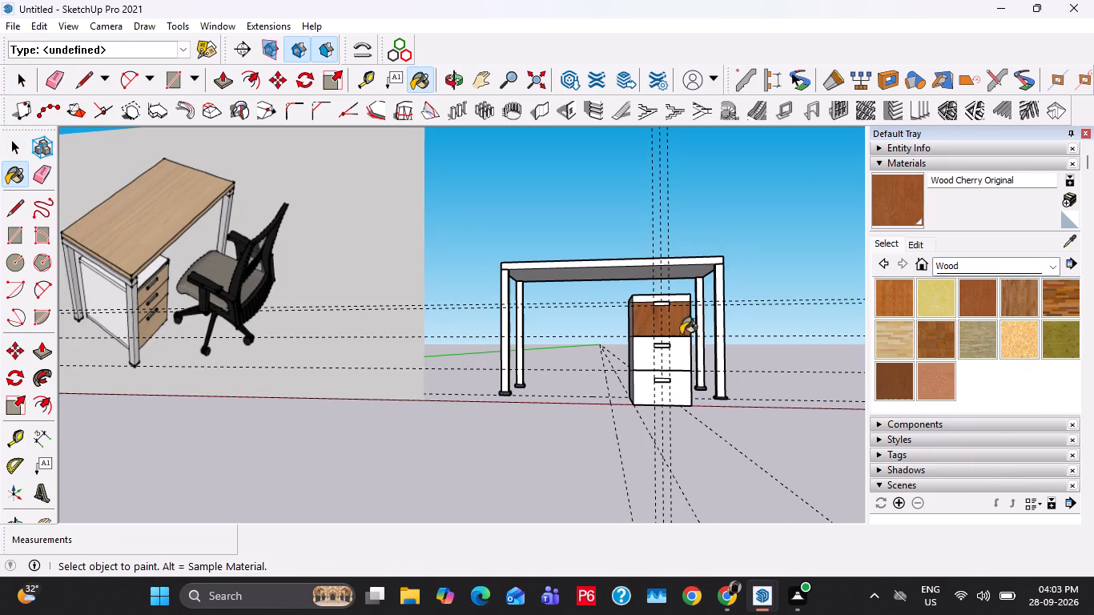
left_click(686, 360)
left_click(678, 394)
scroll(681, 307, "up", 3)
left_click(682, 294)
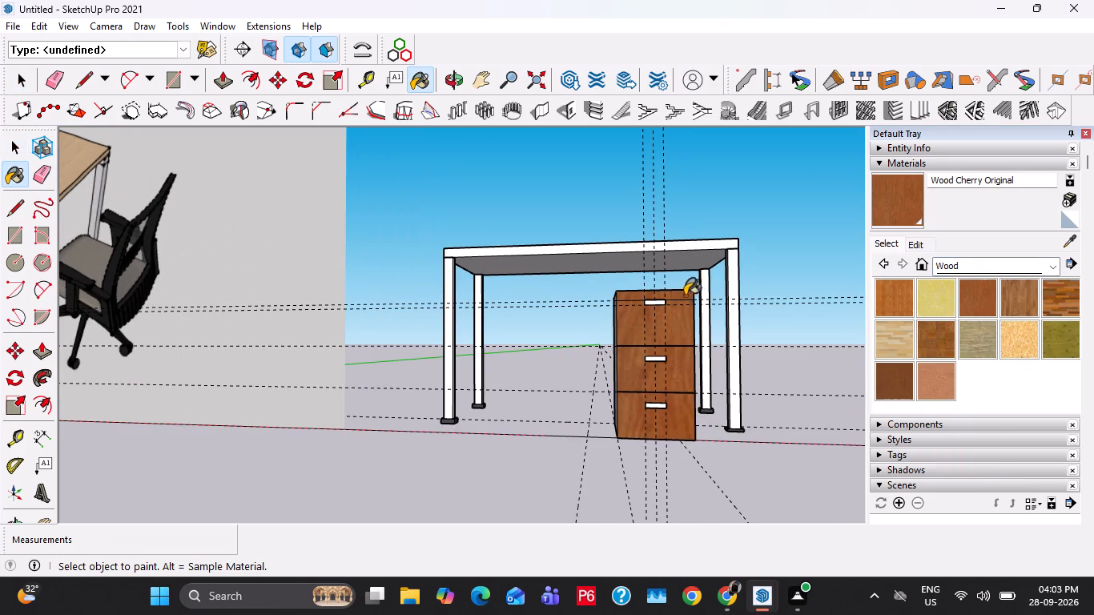
Paint the three drawer fronts and the strip above them with Wood OSB.
scroll(693, 332, "down", 3)
middle_click_drag(662, 382, 623, 389)
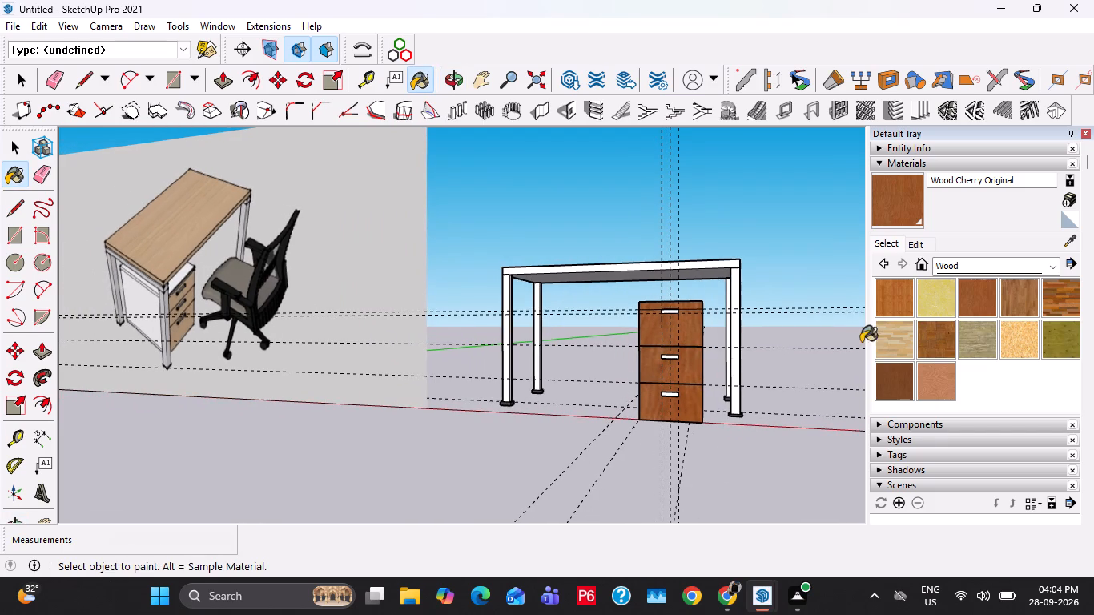
left_click(1017, 342)
left_click(698, 395)
left_click(689, 369)
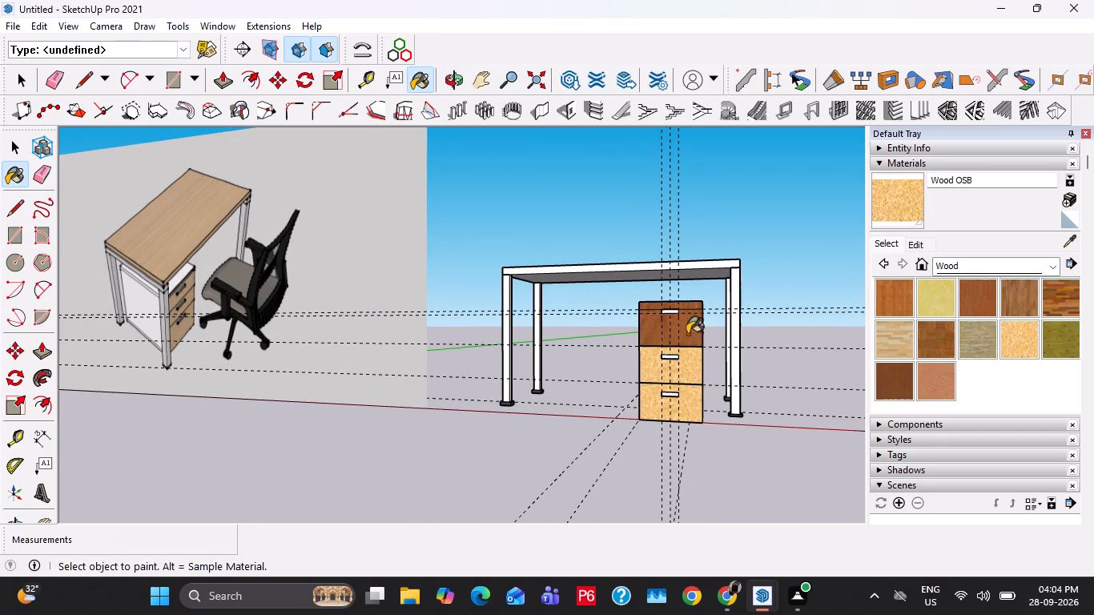
left_click(686, 334)
left_click(683, 320)
left_click(690, 303)
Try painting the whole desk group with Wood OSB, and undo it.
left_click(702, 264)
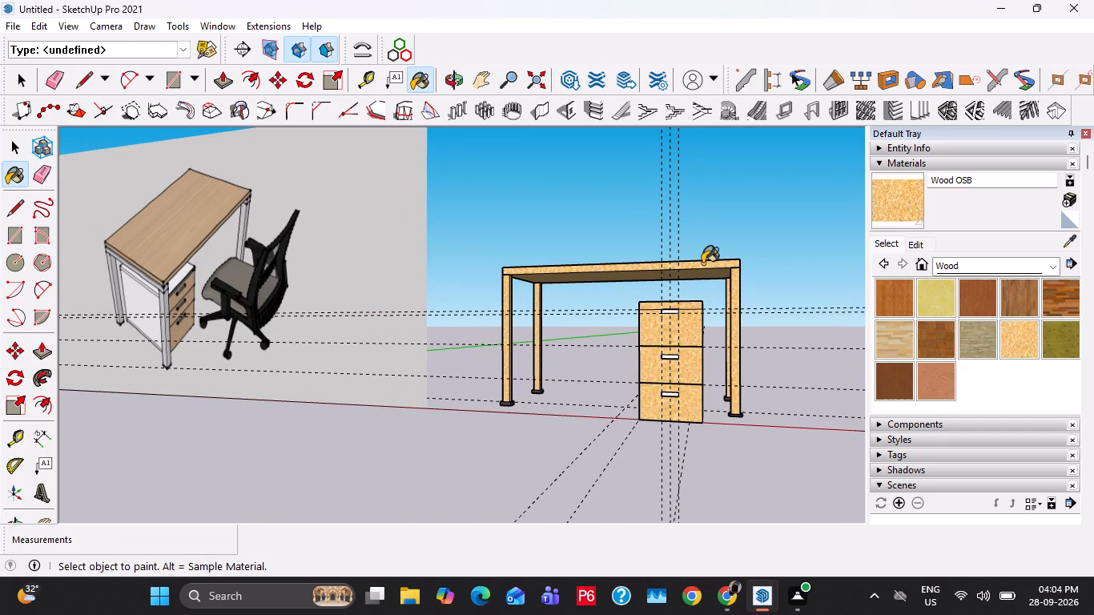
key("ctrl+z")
Open the desk group for editing, paint only the desk top with Wood OSB, and leave the group.
middle_click_drag(669, 306, 699, 435)
key("space")
double_click(719, 252)
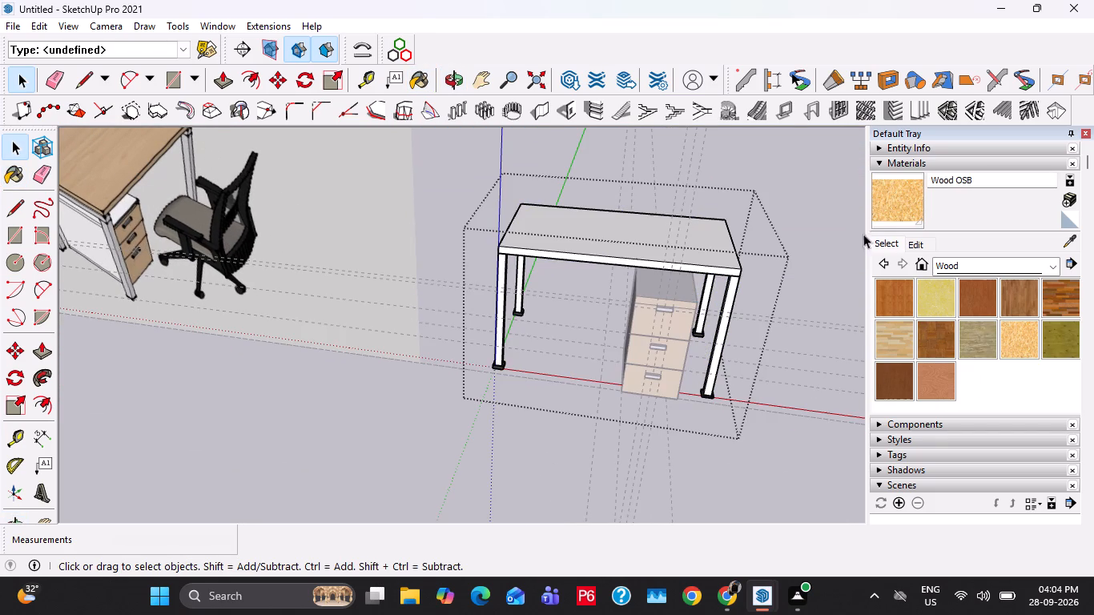
left_click(890, 212)
left_click(674, 243)
key("space")
scroll(710, 285, "down", 3)
key("Escape")
key("Escape")
Delete all construction guides from the model.
middle_click_drag(679, 312, 668, 261)
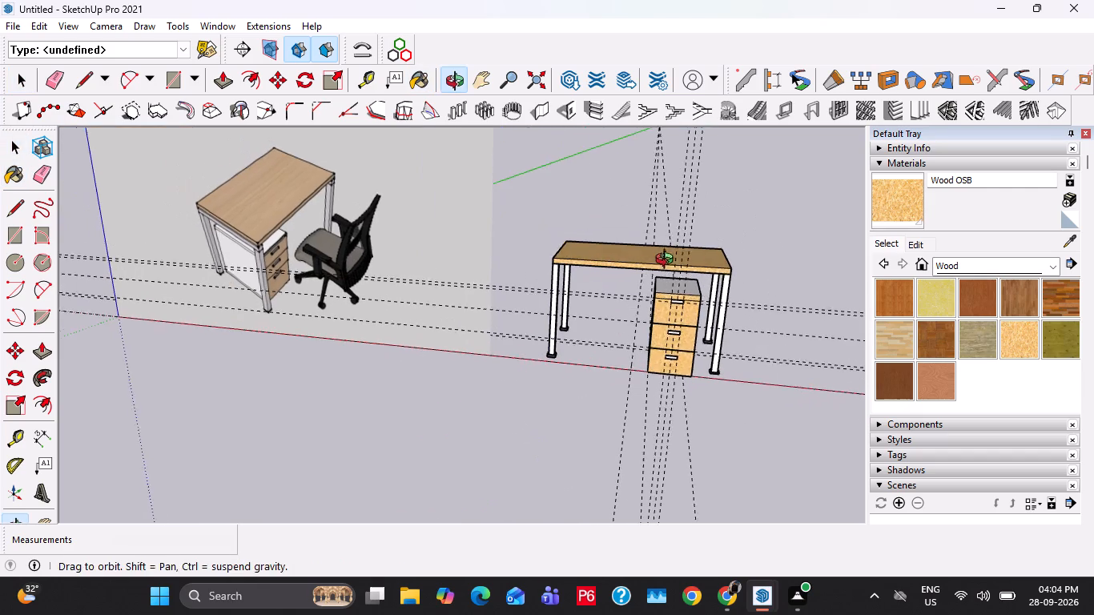
middle_click_drag(668, 261, 668, 256)
left_click(34, 26)
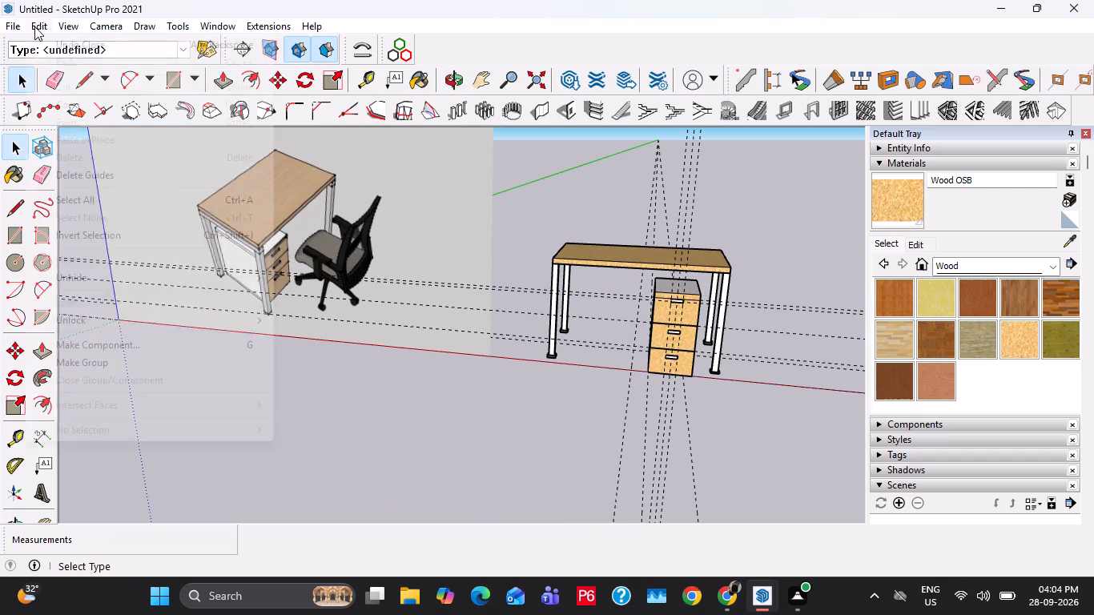
left_click(96, 180)
scroll(687, 331, "up", 3)
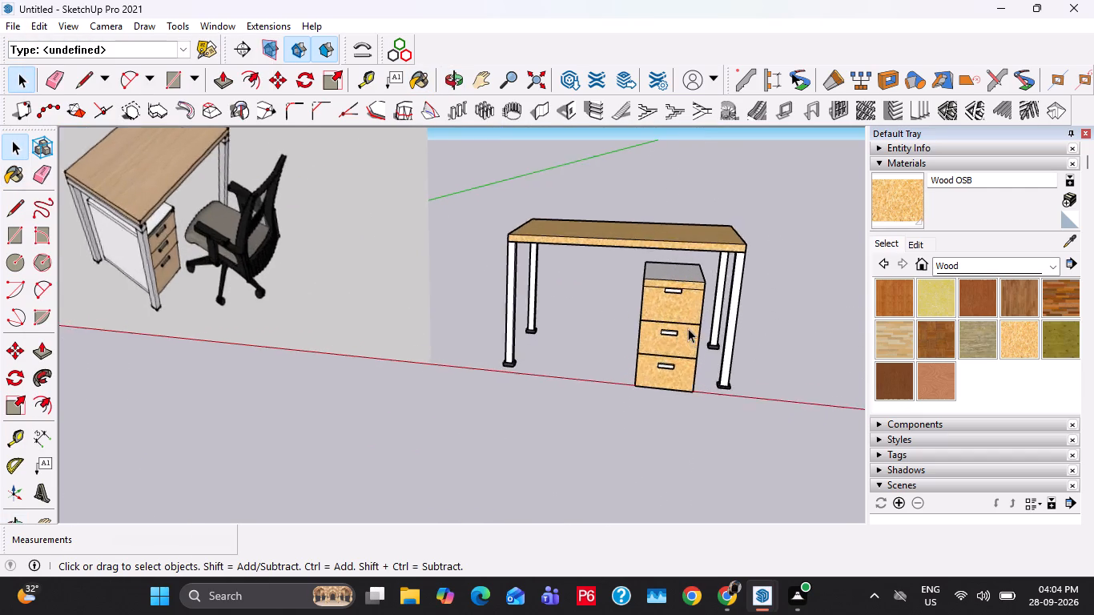
Select the whole three-drawer pedestal, including its handles, and make it a group.
scroll(688, 328, "up", 5)
left_click_drag(707, 432, 607, 235)
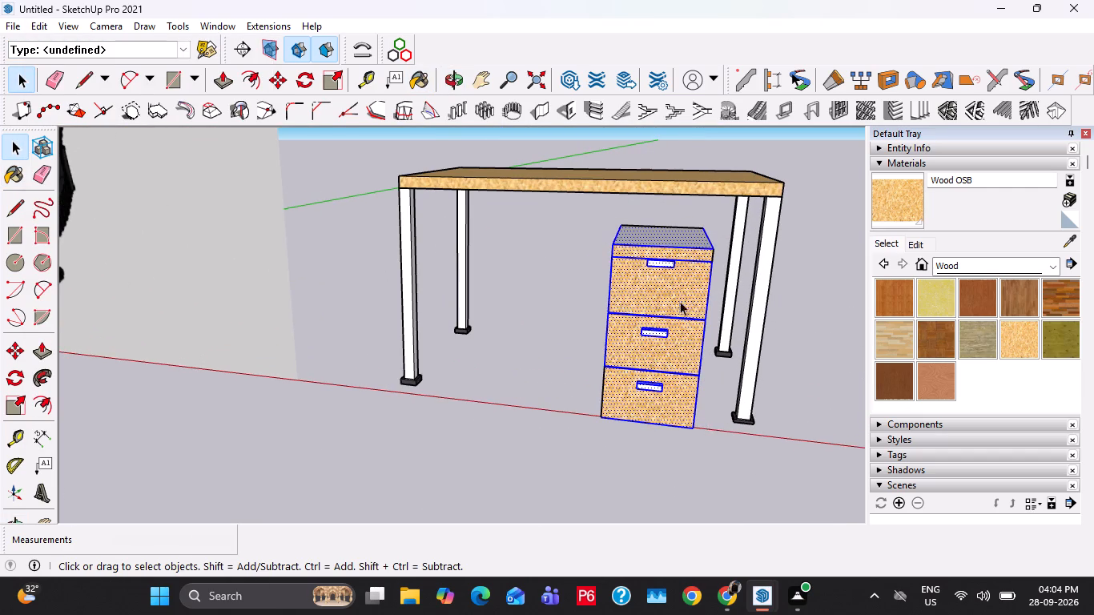
left_click_drag(714, 216, 593, 429)
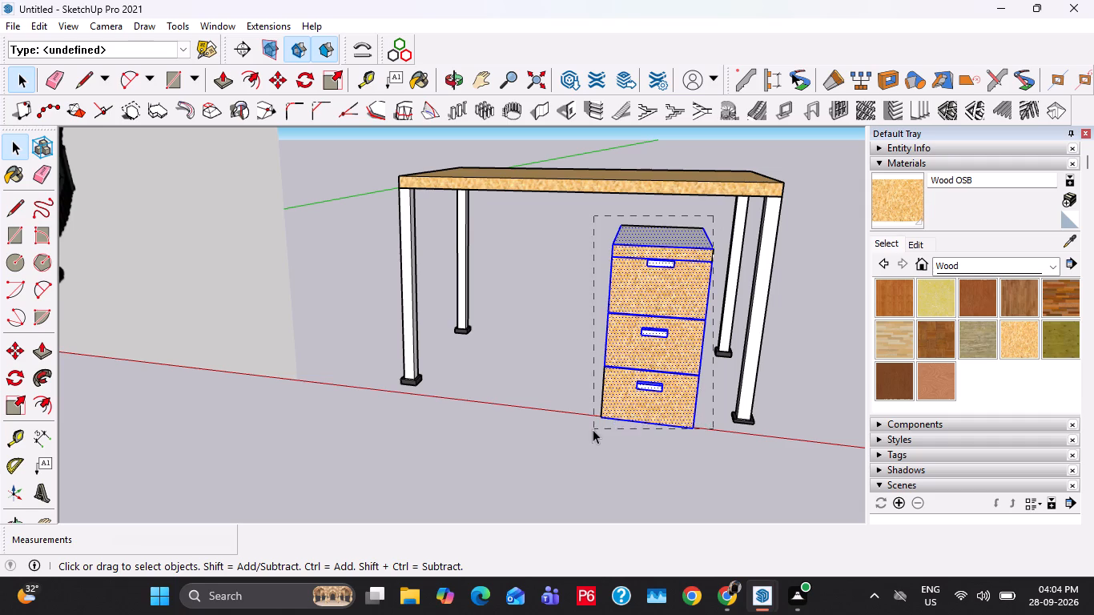
left_click_drag(593, 429, 578, 444)
right_click(673, 324)
left_click(737, 187)
Move the pedestal group about 6 1/2" so its bottom front corner sits against the adjacent front desk leg.
scroll(711, 298, "down", 2)
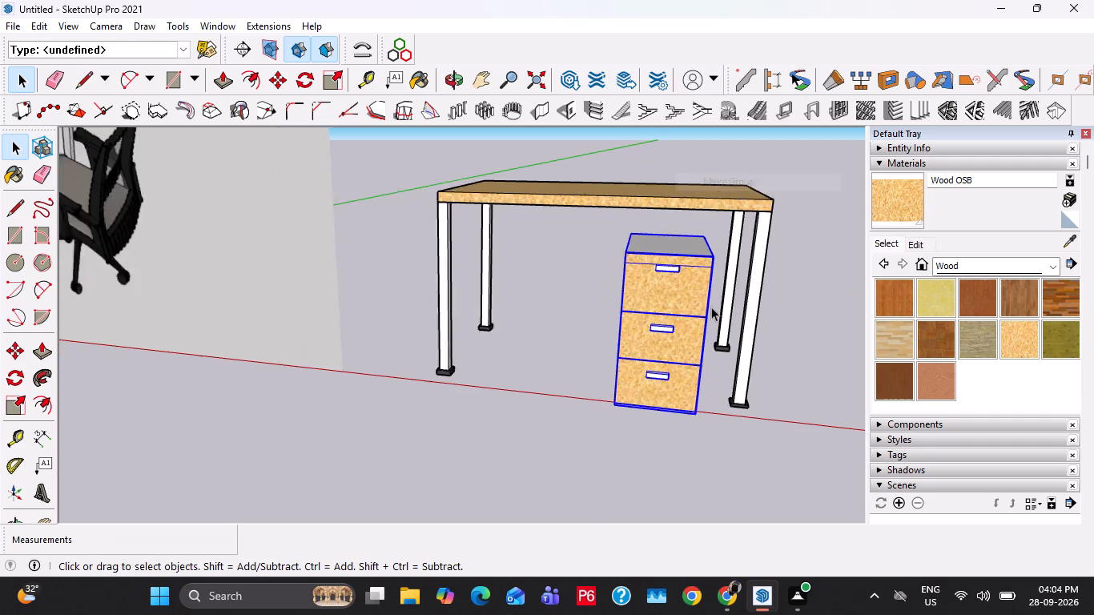
scroll(711, 307, "down", 4)
middle_click_drag(714, 324, 665, 324)
scroll(714, 360, "up", 5)
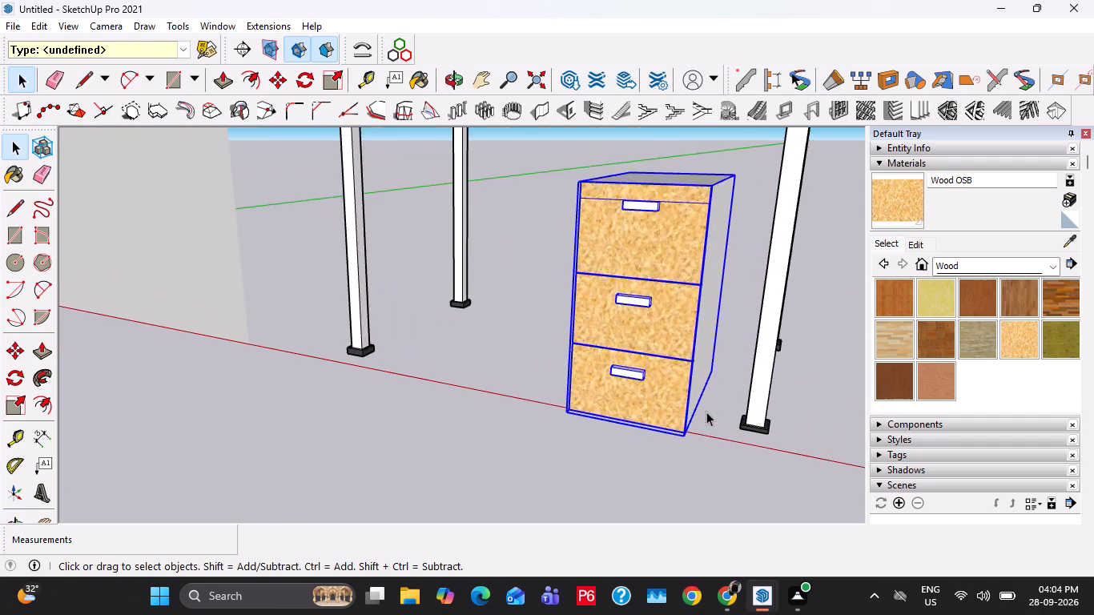
scroll(706, 412, "up", 3)
key("m")
left_click(678, 439)
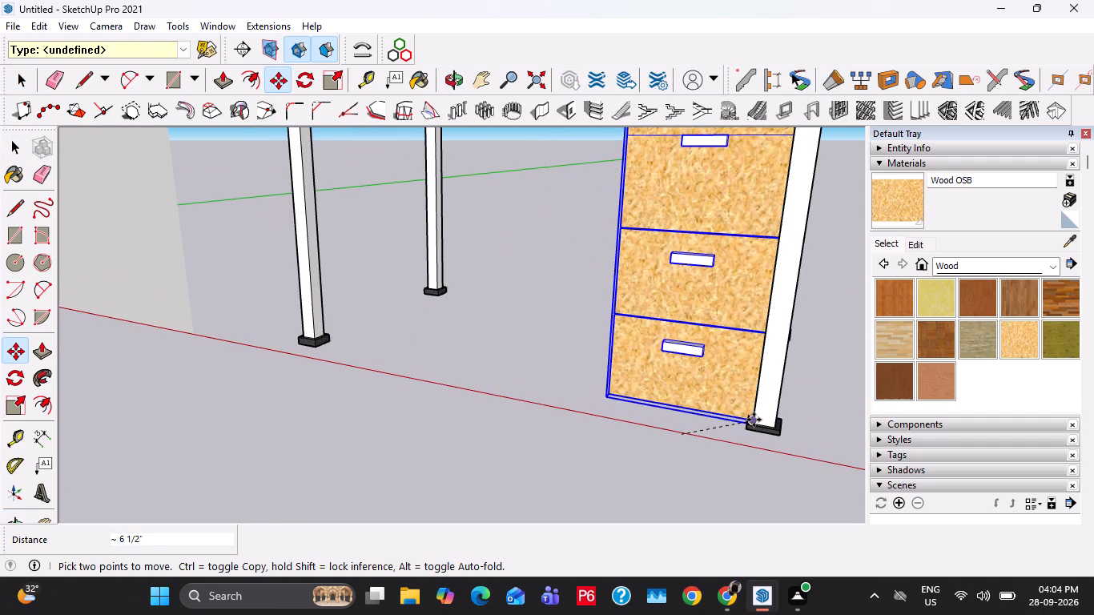
left_click(754, 420)
key("space")
left_click(613, 476)
Scale the pedestal's height by about 1.14 from its top so it reaches closer to the underside of the desk top.
scroll(607, 427, "down", 6)
middle_click_drag(651, 366, 707, 345)
scroll(705, 344, "down", 4)
middle_click_drag(674, 284, 662, 380, "shift")
scroll(661, 383, "up", 3)
left_click(669, 414)
key("s")
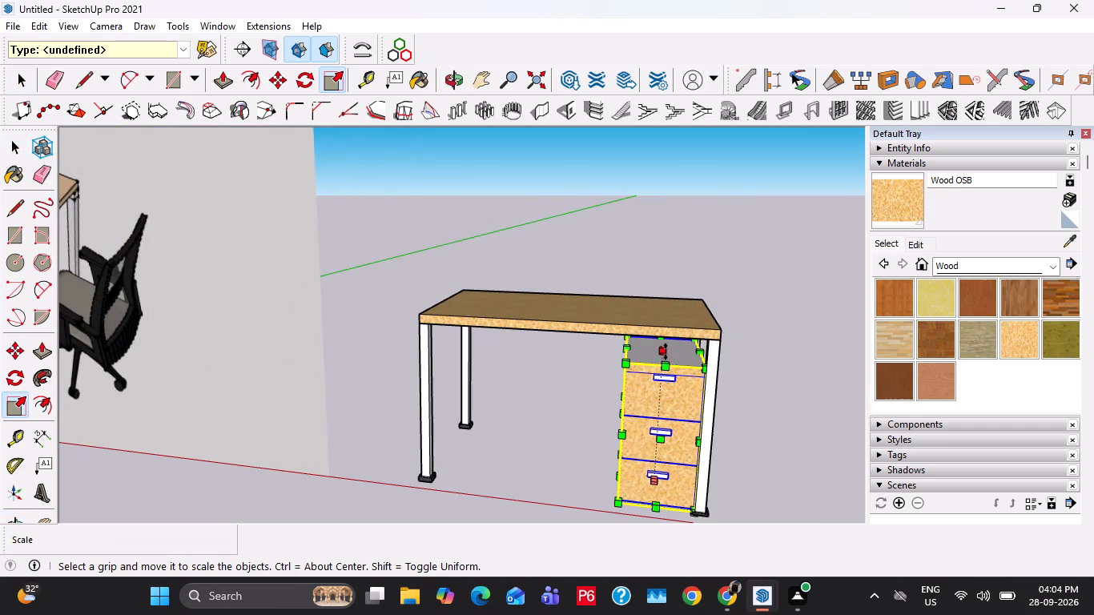
left_click(664, 351)
scroll(665, 341, "up", 4)
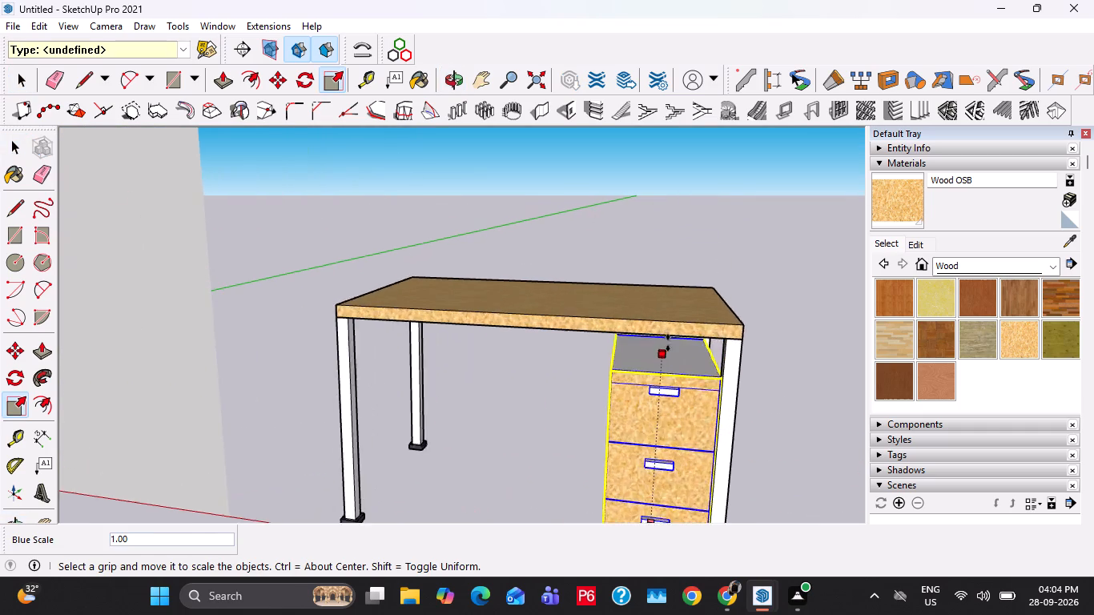
middle_click_drag(672, 343, 661, 303)
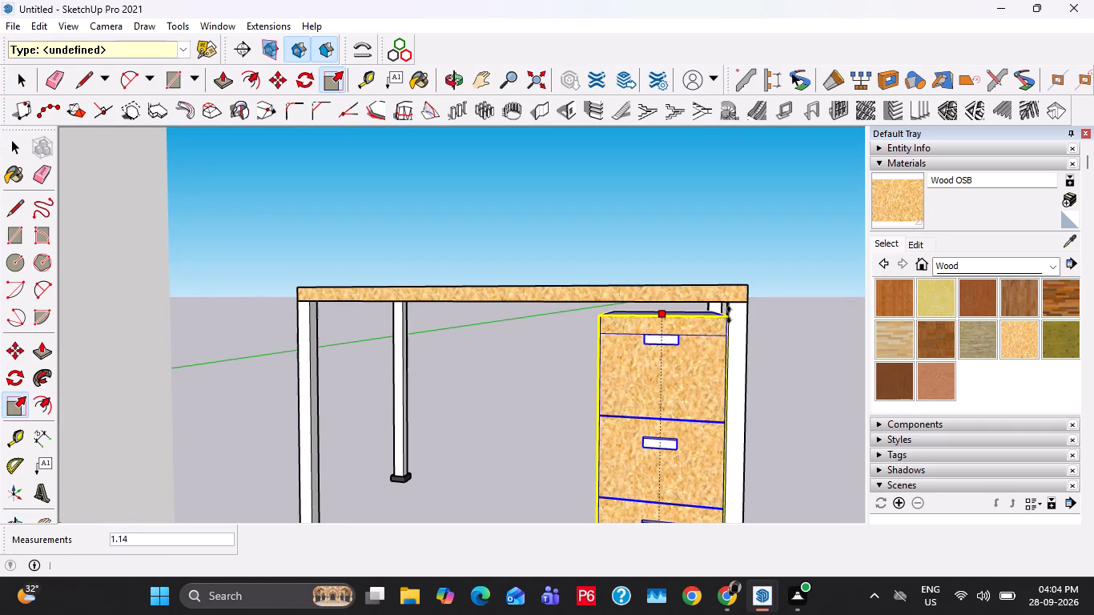
left_click(729, 315)
key("space")
left_click(777, 343)
scroll(646, 352, "down", 5)
key("Escape")
key("Escape")
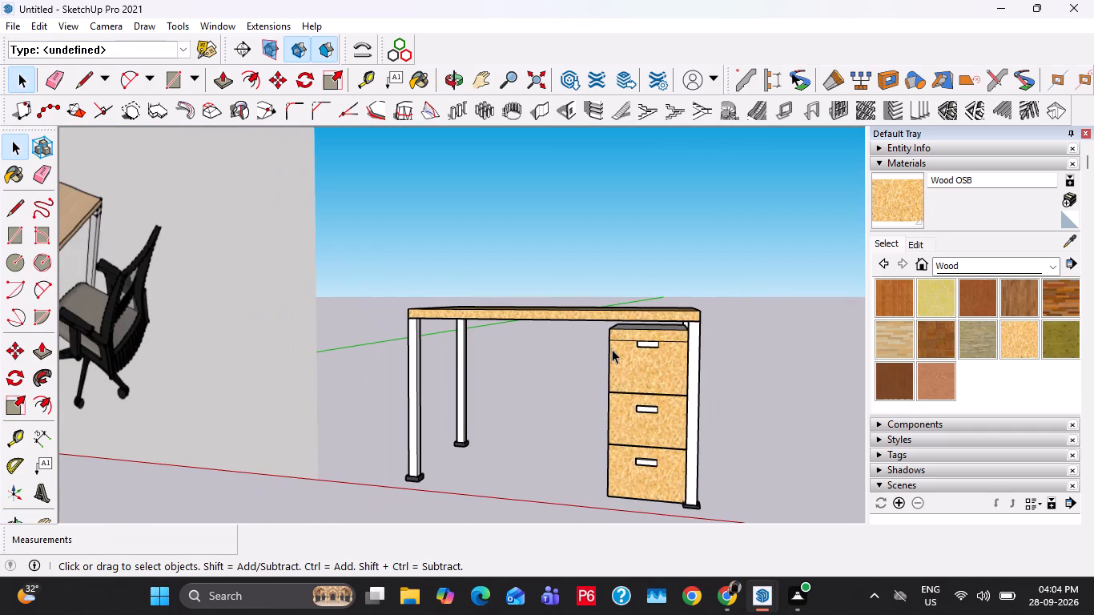
key("Escape")
key("Escape")
Save the model as OFFICE DESK in the commerial folder inside FUJI.
key("ctrl+s")
scroll(616, 349, "down", 2)
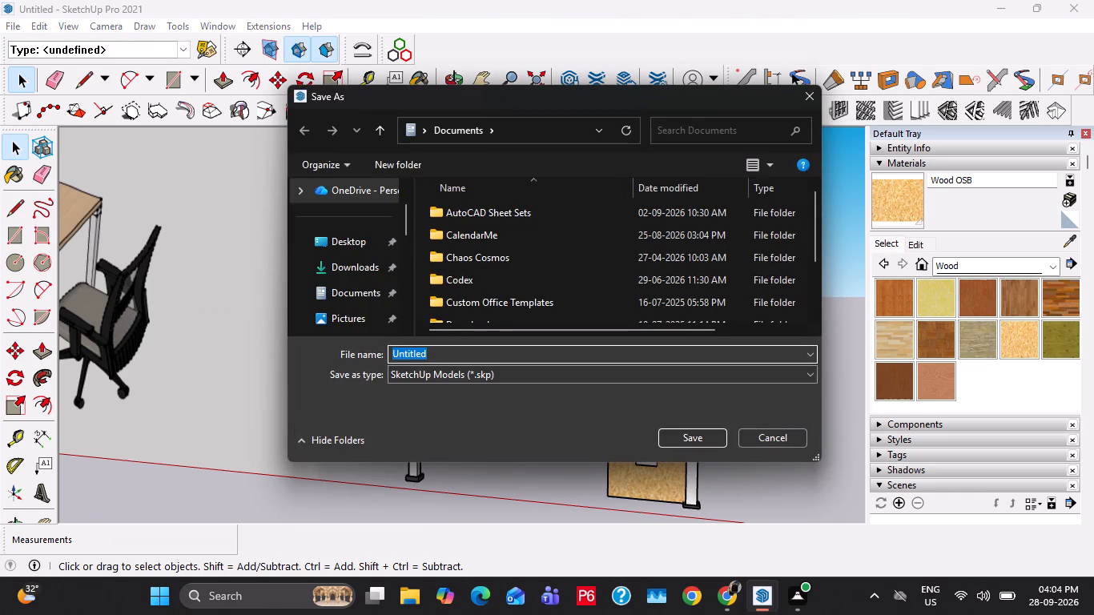
scroll(381, 248, "down", 2)
left_click(368, 283)
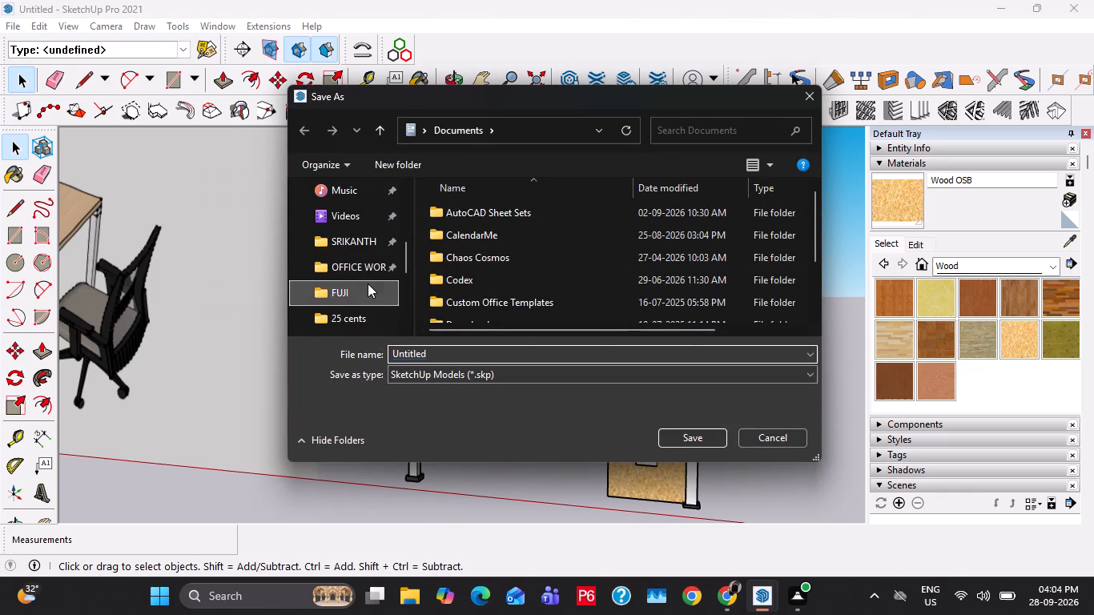
double_click(484, 244)
left_click(438, 382)
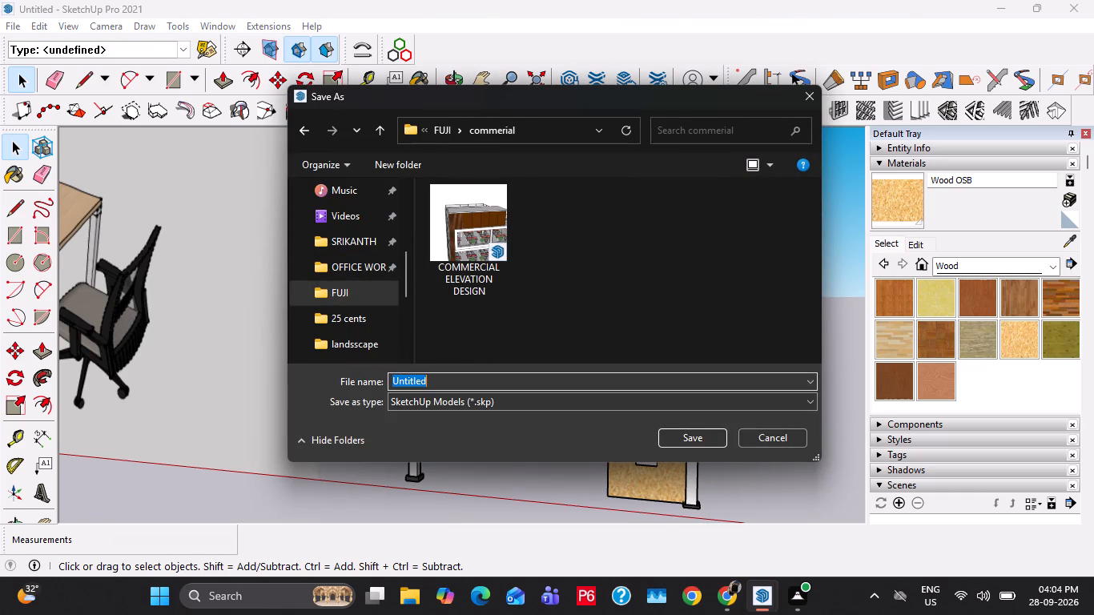
type("OFFICE DESK")
key("Return")
scroll(566, 361, "down", 2)
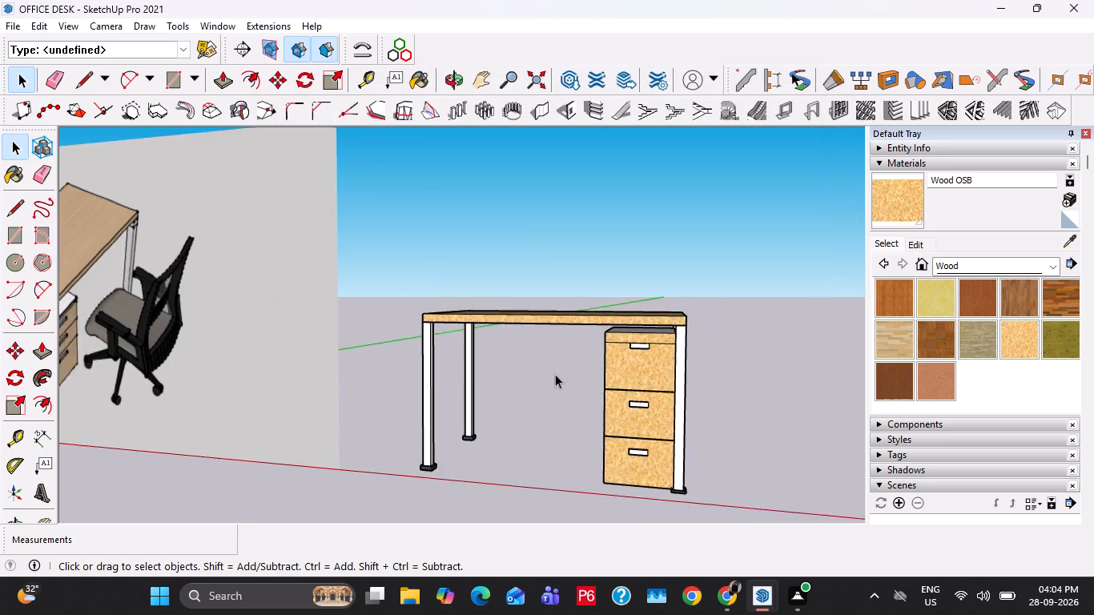
scroll(555, 374, "down", 4)
key("ctrl+s")
Delete the desk reference image from the model.
left_click(295, 361)
scroll(296, 360, "down", 4)
key("Delete")
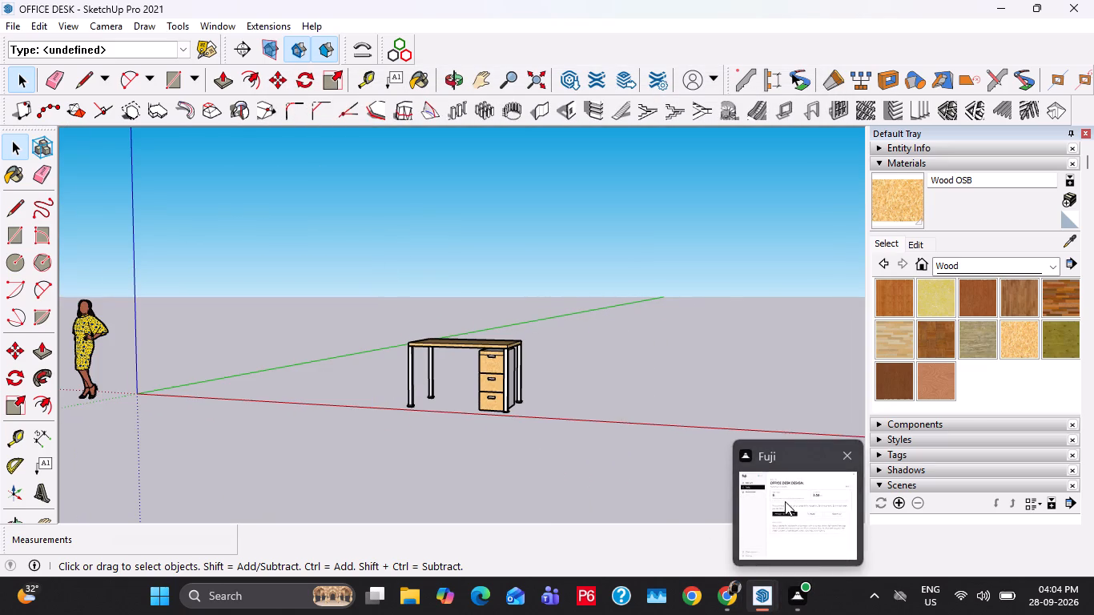
key("Escape")
key("Escape")
key("Escape")
key("Escape")
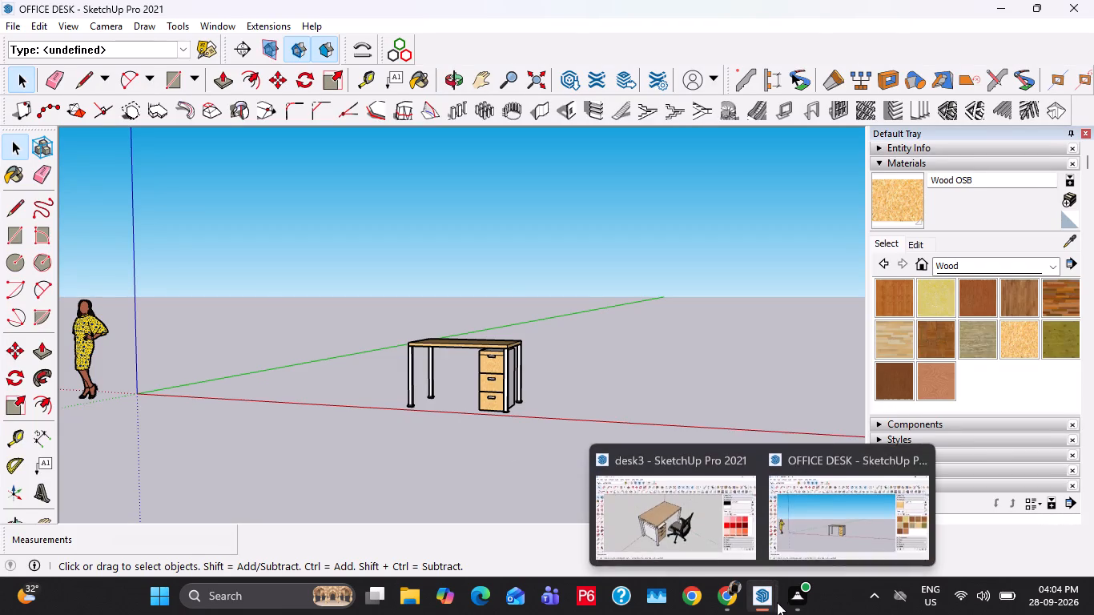
Switch to the desk3 model, open the desk-and-chair group and draw a square of about 410 mm beside the chair.
left_click(721, 525)
left_click(575, 378)
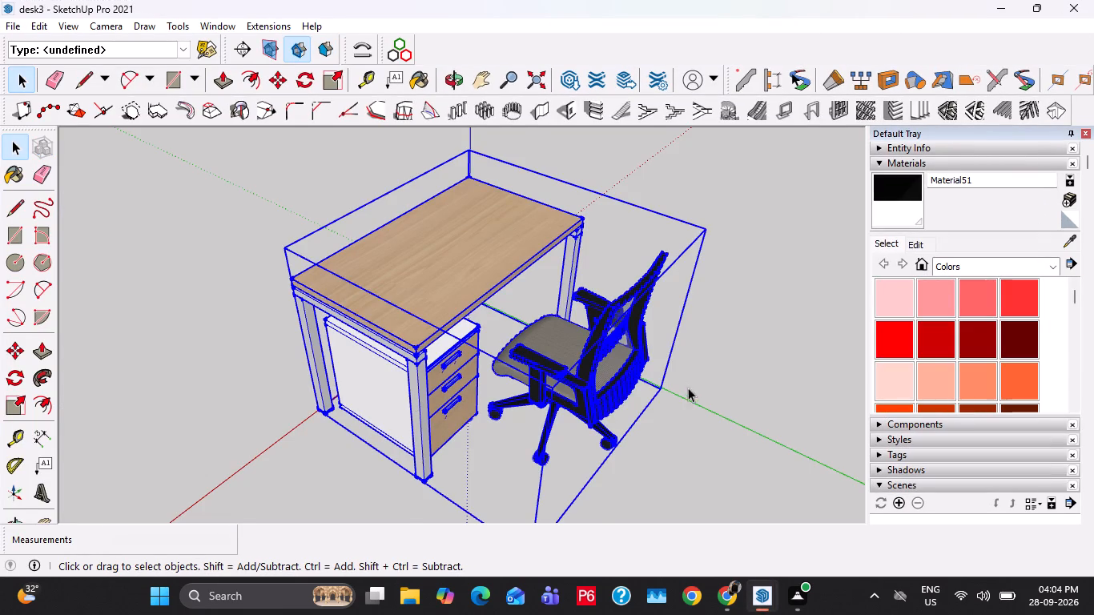
double_click(623, 375)
key("r")
left_click_drag(739, 357, 754, 365)
left_click(793, 441)
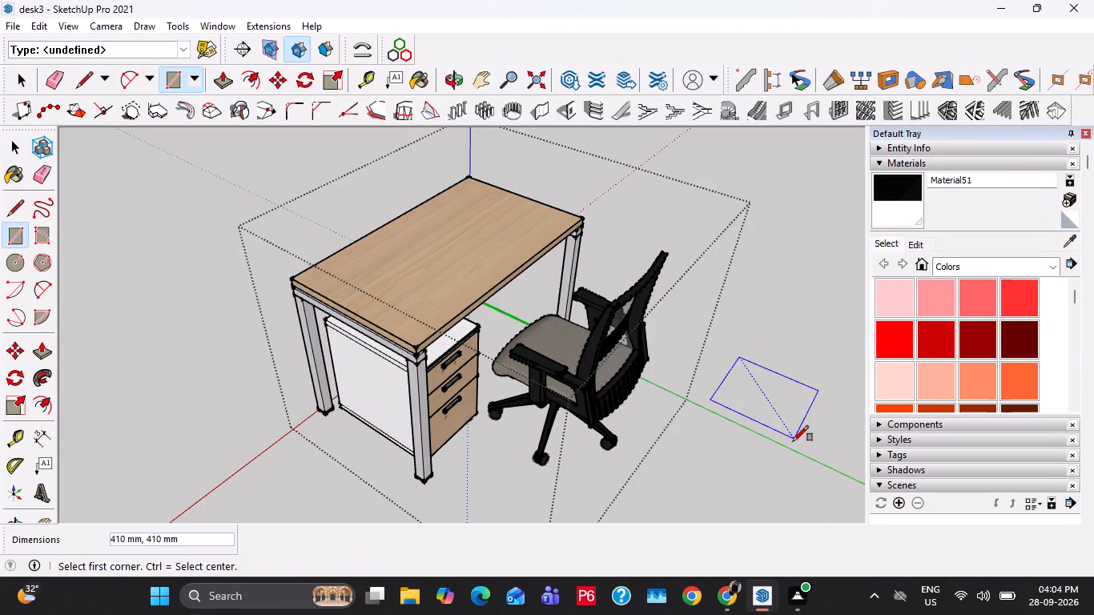
key("space")
Sample the desk top's wood material and paint the new square with it.
left_click(1072, 239)
left_click(501, 253)
left_click(750, 369)
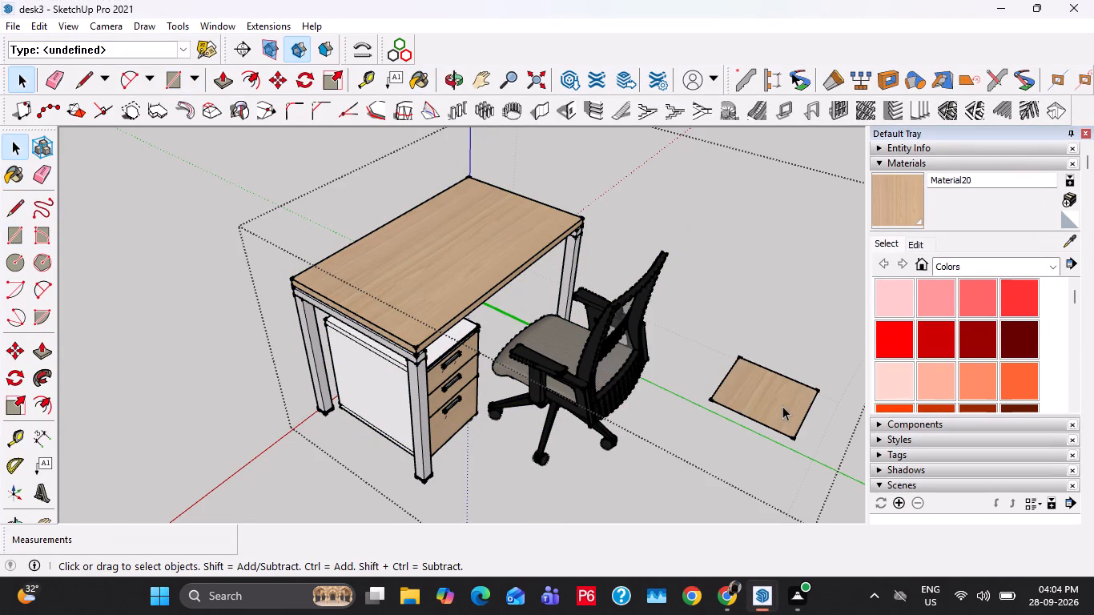
key("space")
Copy the wood-painted square and paste it into the OFFICE DESK model on the ground beside the desk.
triple_click(780, 407)
left_click(780, 407)
key("ctrl+c")
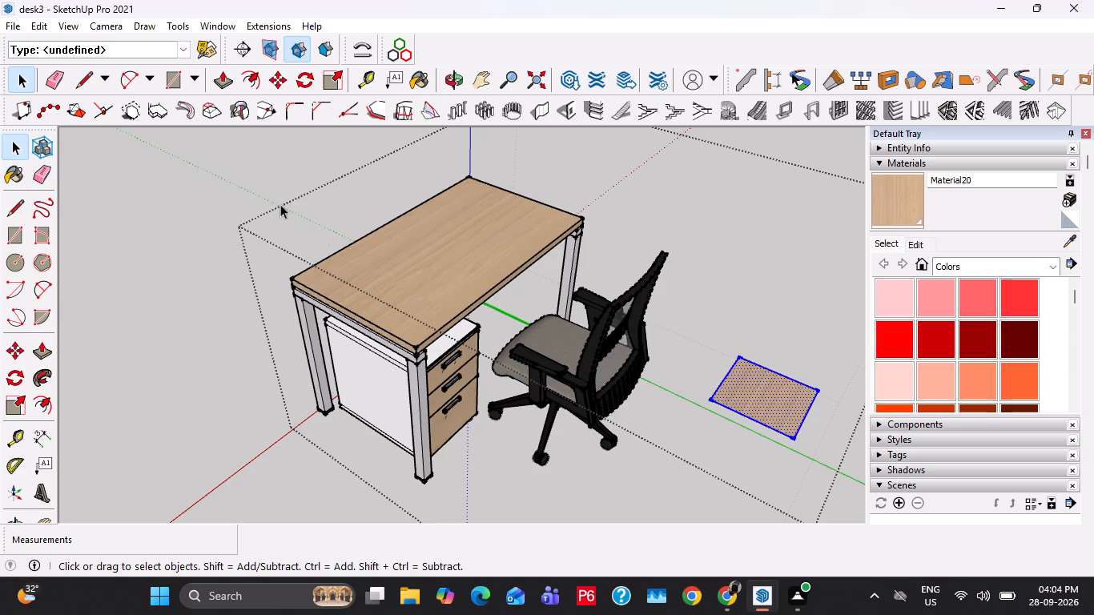
left_click(775, 597)
left_click(807, 523)
scroll(603, 429, "up", 3)
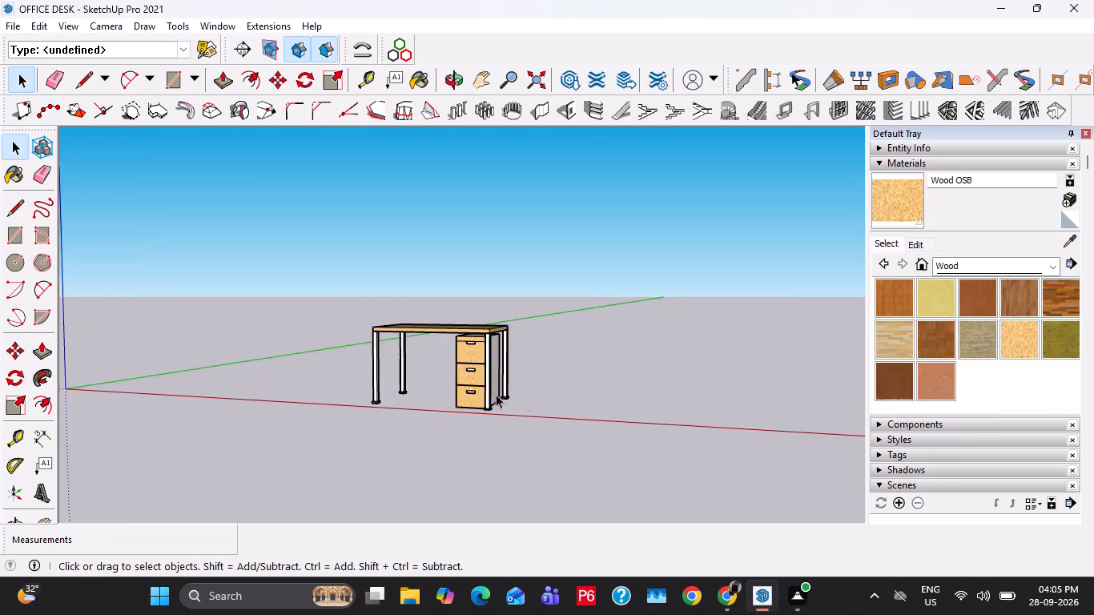
scroll(496, 394, "up", 2)
middle_click_drag(537, 396, 547, 508, "ctrl")
key("ctrl+v")
left_click(533, 432)
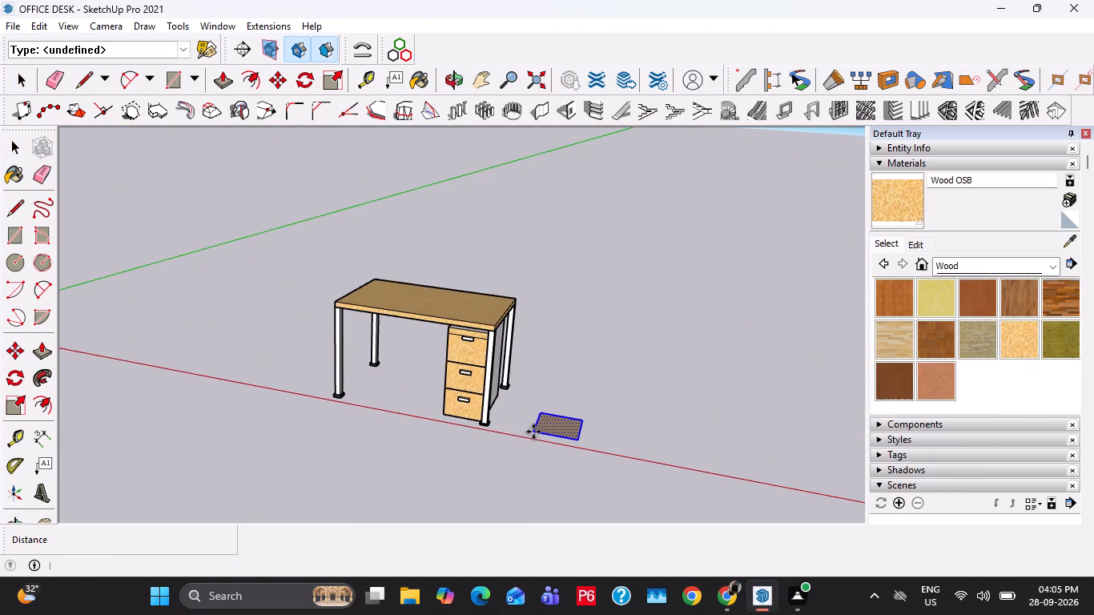
key("space")
key("space")
scroll(598, 412, "up", 2)
scroll(628, 482, "up", 7)
left_click(666, 427)
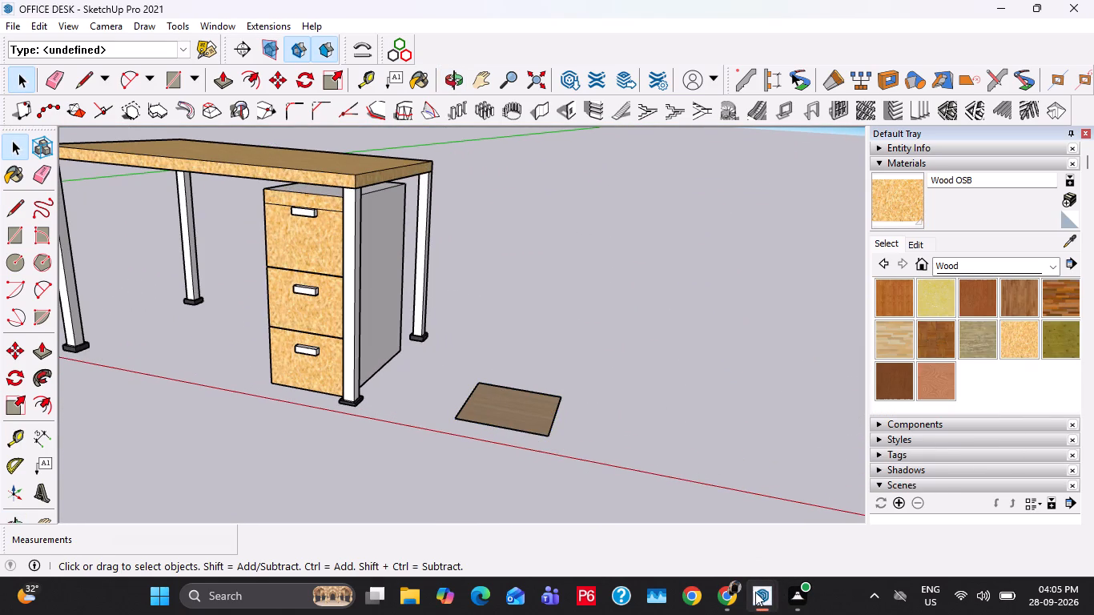
Copy the office chair from the desk3 model and paste it into OFFICE DESK in front of the desk.
left_click(756, 596)
left_click(699, 515)
left_click(598, 347)
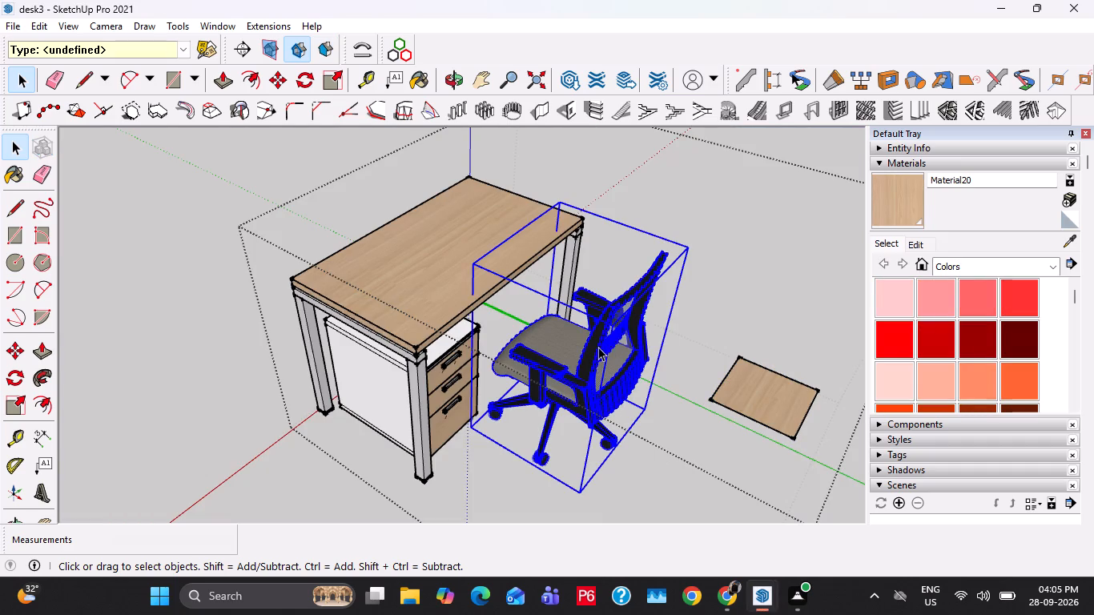
key("ctrl+c")
key("Escape")
key("Escape")
key("Escape")
scroll(518, 337, "down", 4)
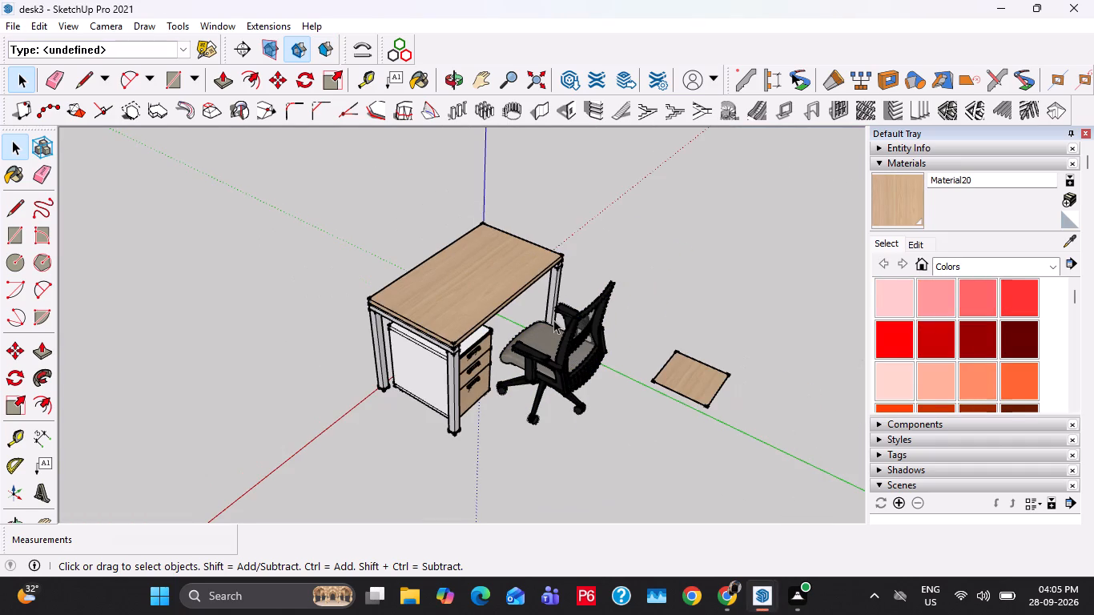
left_click(774, 592)
left_click(806, 502)
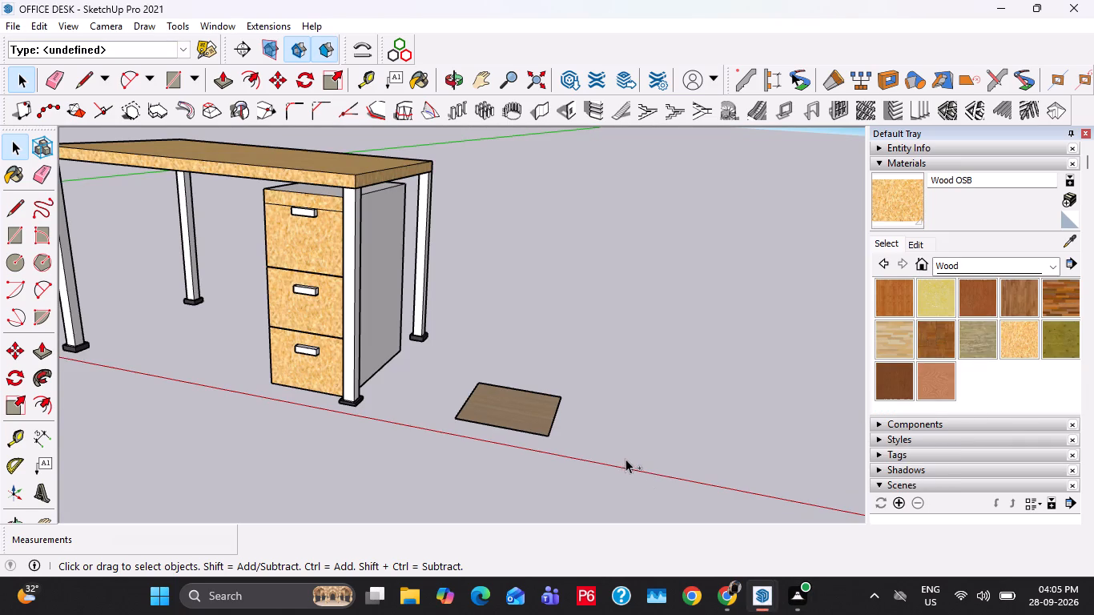
key("ctrl+v")
scroll(576, 401, "down", 6)
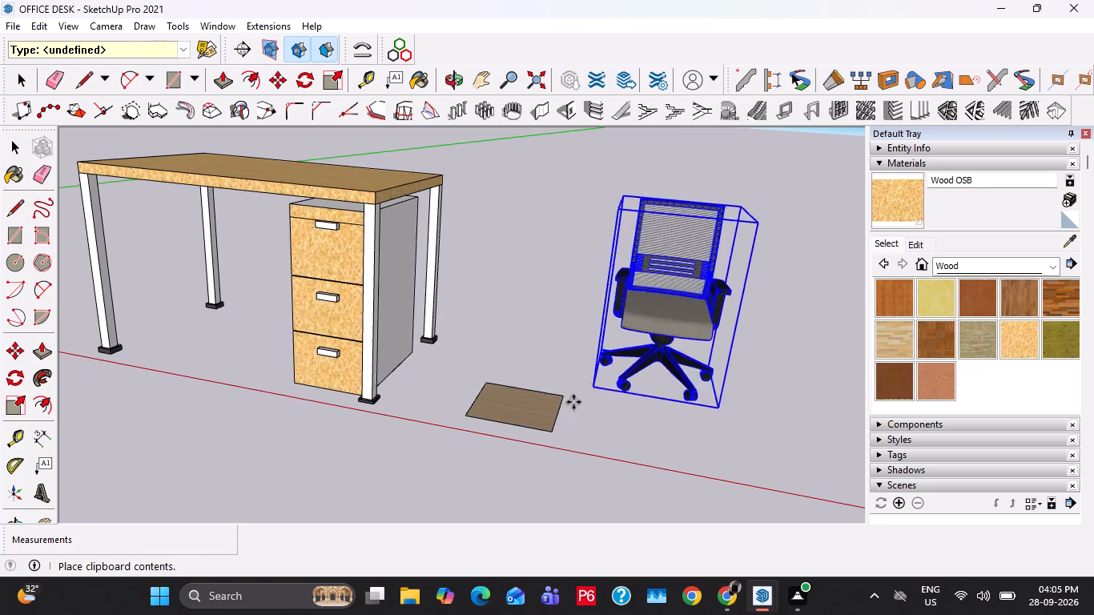
left_click(127, 440)
key("space")
key("space")
scroll(179, 417, "down", 4)
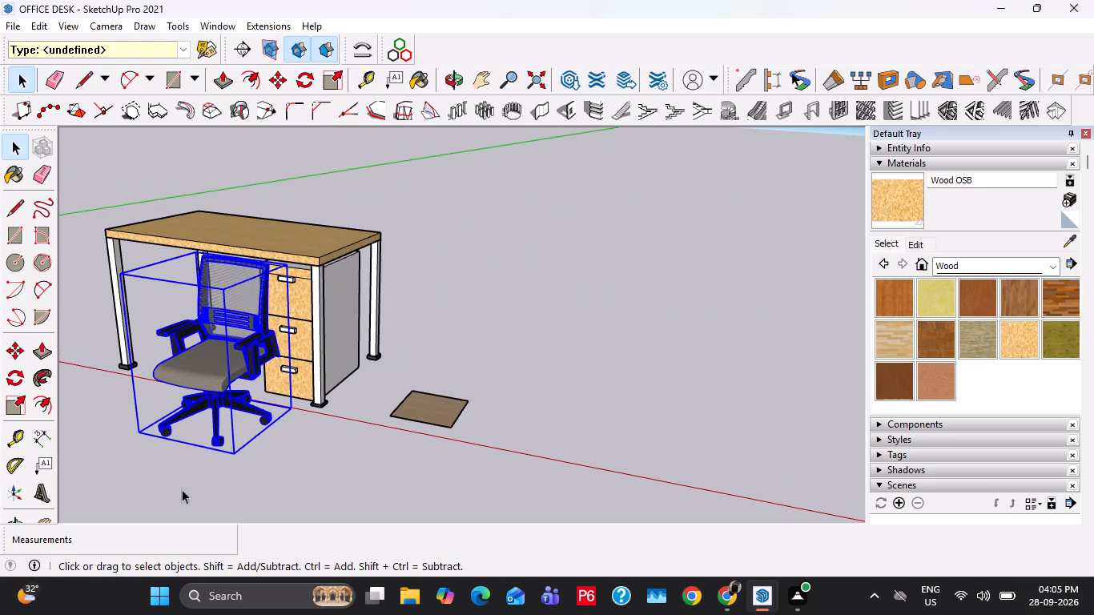
Rotate the chair horizontally by 90 degrees twice so that it faces the desk.
key("q")
left_click(206, 480)
left_click(154, 462)
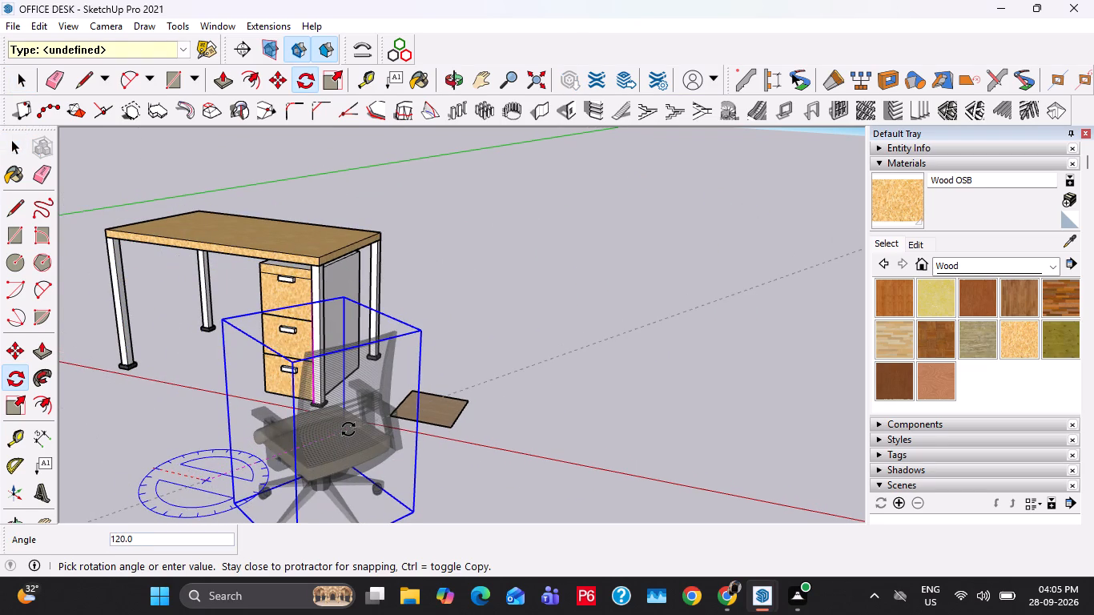
type("90")
key("Return")
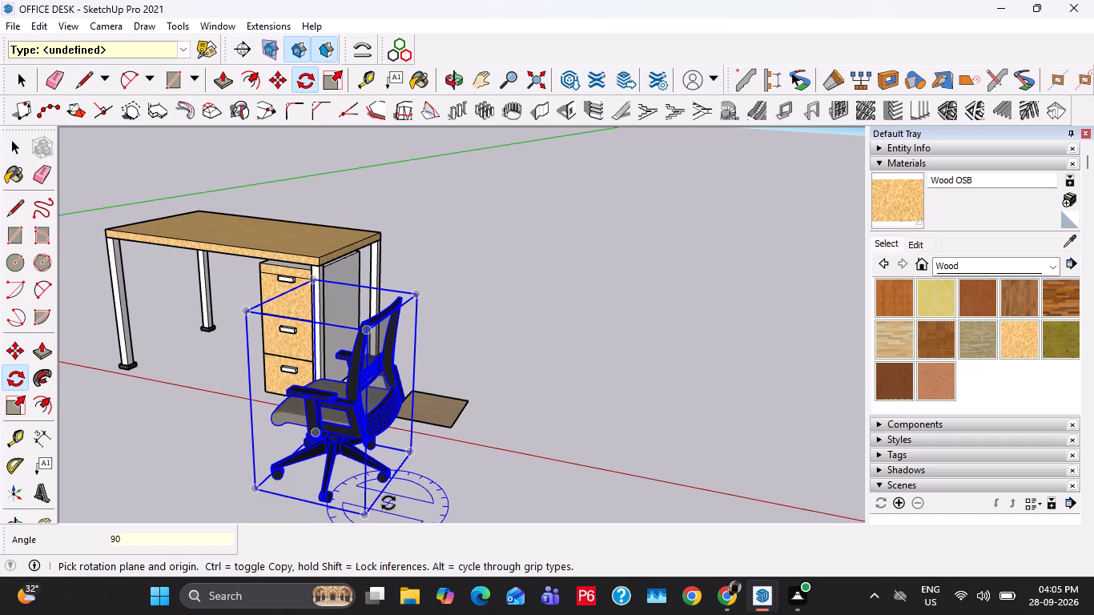
middle_click_drag(388, 503, 404, 460)
left_click(403, 486)
left_click(292, 475)
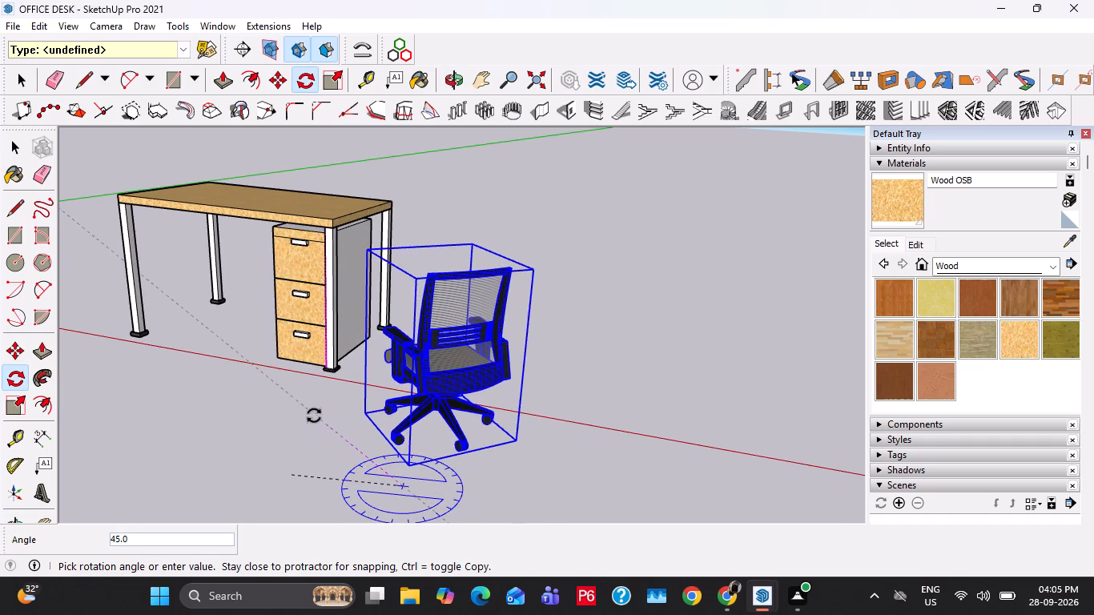
type("90")
key("Return")
key("space")
Move the chair about 7' 3 1/4" to the desk's open side, next to the pedestal.
key("m")
left_click(633, 489)
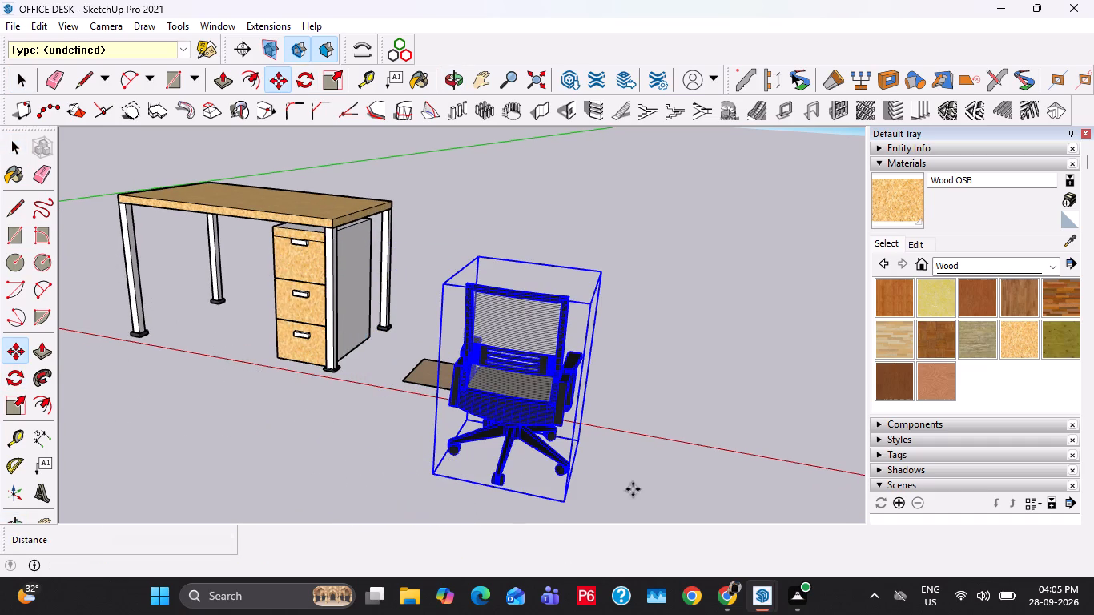
left_click(288, 376)
key("space")
key("space")
key("space")
Sample Material20 from the pasted wood square and repaint the top inside the desk group with it.
left_click(1076, 241)
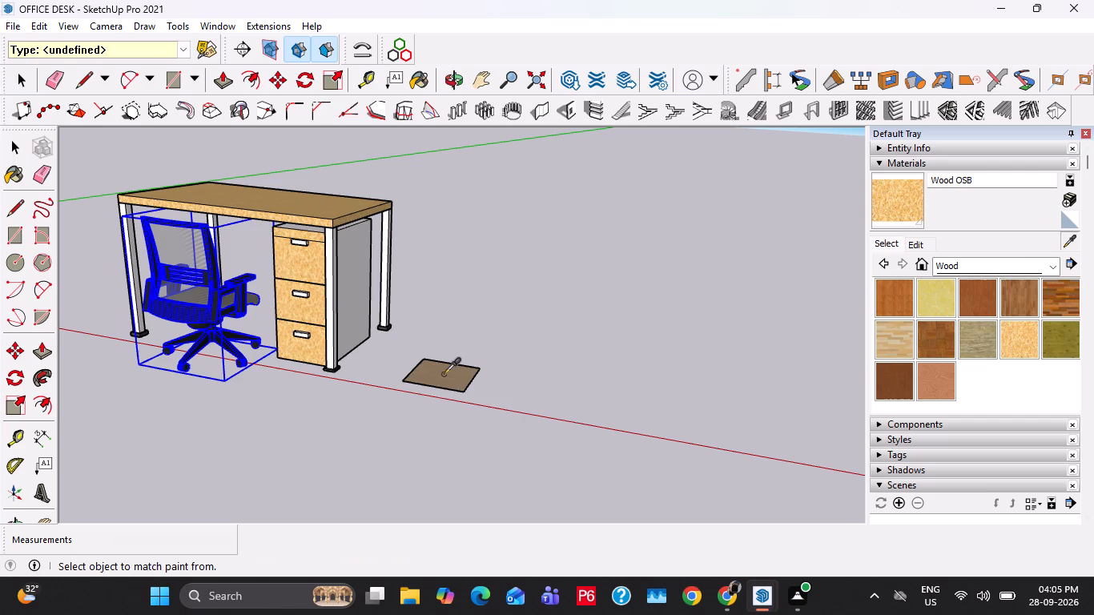
left_click(444, 374)
middle_click_drag(421, 390, 484, 536)
key("space")
triple_click(297, 284)
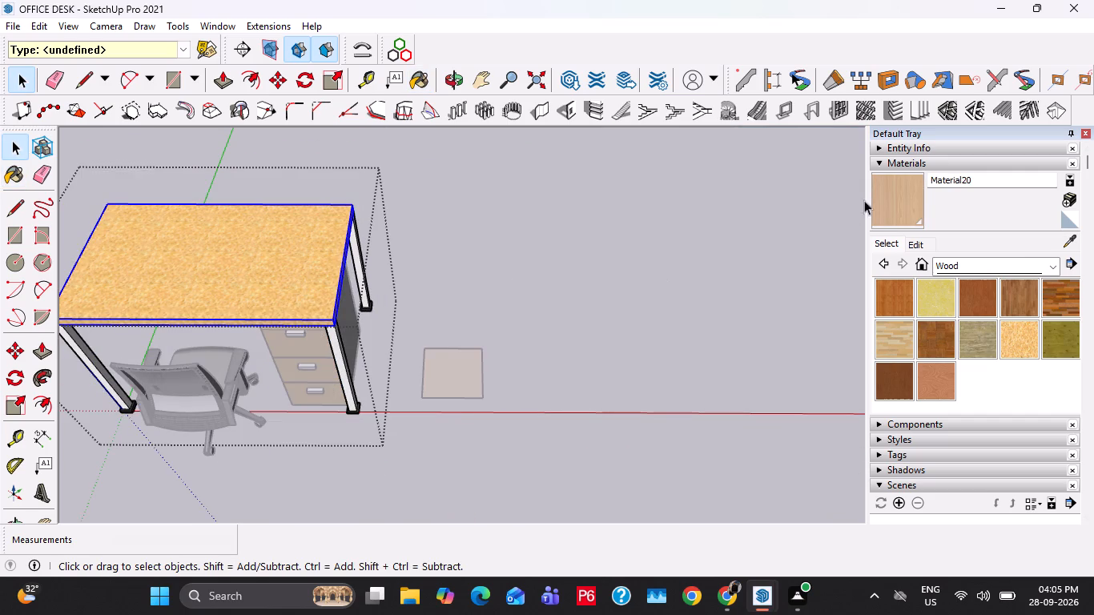
left_click(887, 197)
left_click(333, 283)
scroll(313, 308, "up", 8)
key("space")
key("space")
Inside the pedestal group, paint the three drawer fronts, the strip above them and the cabinet top with Material20.
double_click(331, 378)
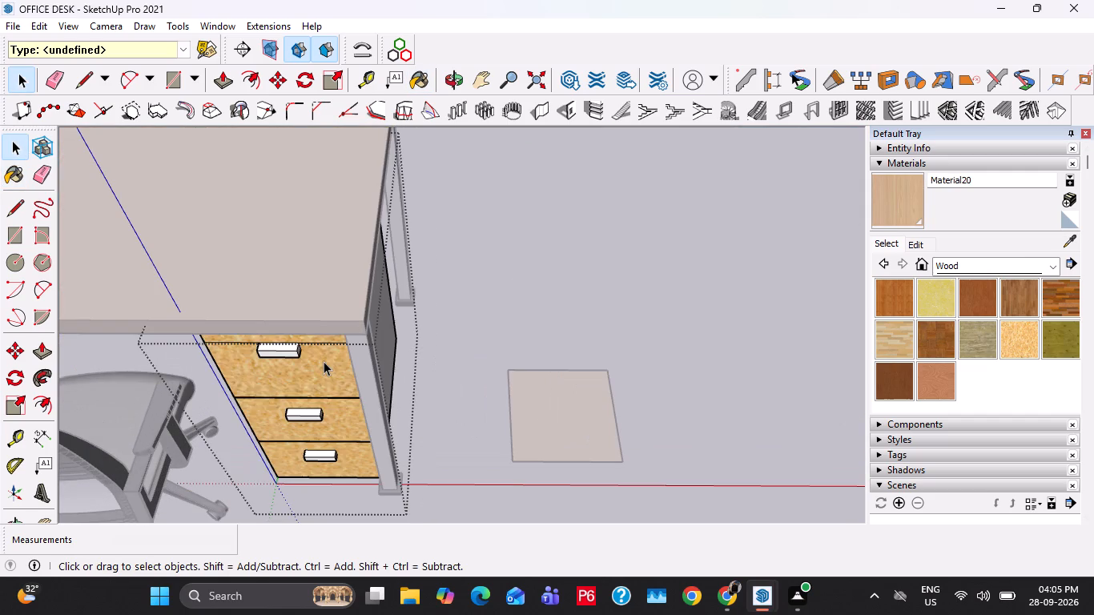
left_click(324, 361)
left_click(890, 200)
left_click(331, 386)
left_click(346, 423)
middle_click_drag(344, 456, 348, 449)
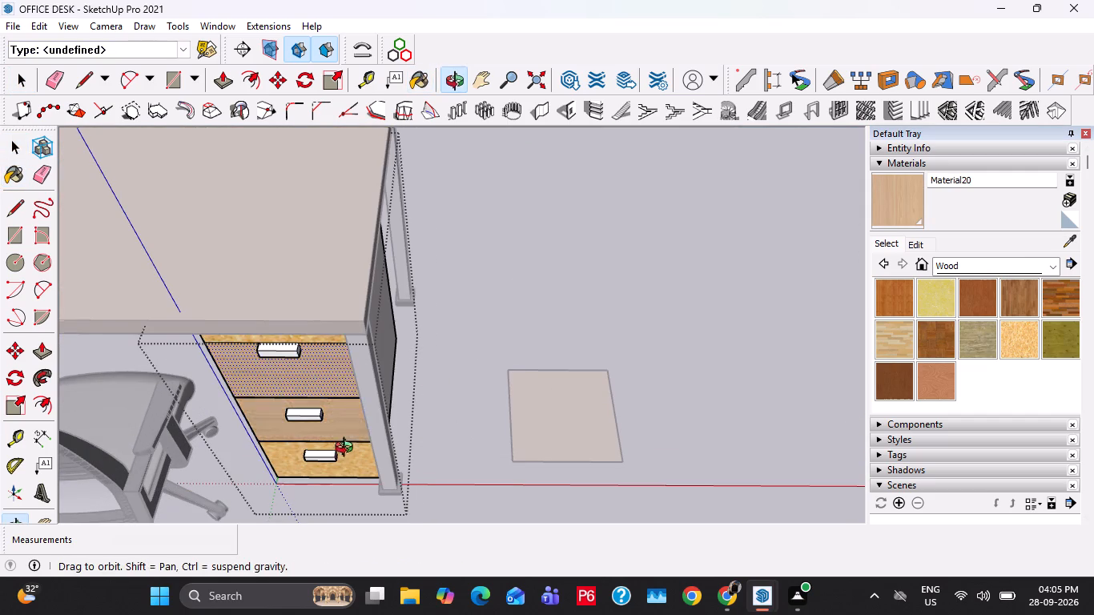
middle_click_drag(348, 449, 381, 315)
left_click(375, 435)
left_click(358, 176)
left_click(349, 215)
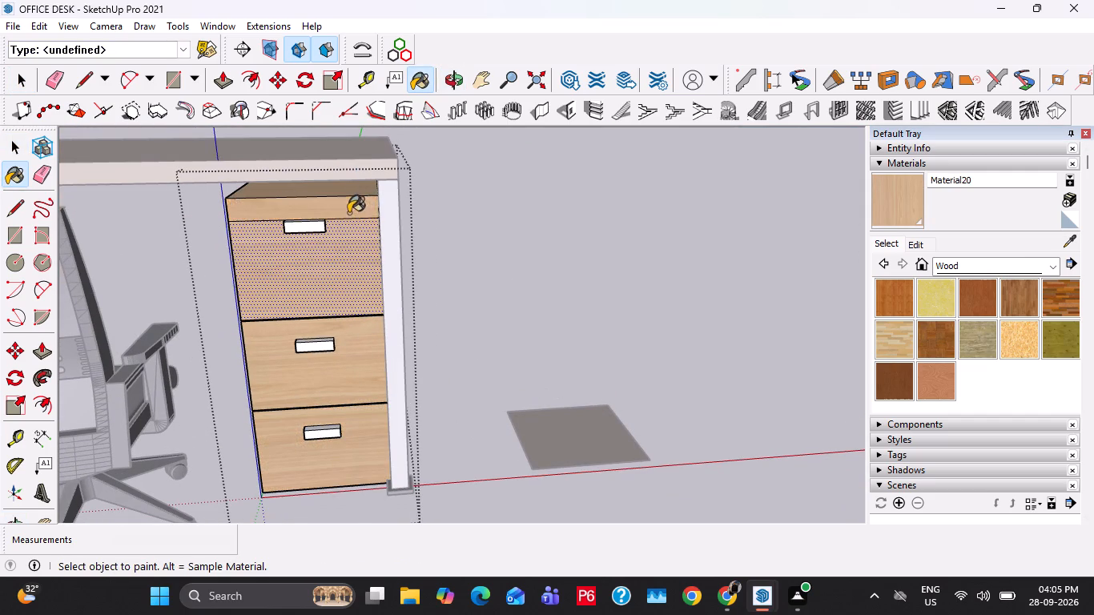
Paint the pedestal's outer side panel with Material20 and leave the group.
middle_click_drag(374, 265, 249, 280)
left_click(444, 255)
left_click(366, 274)
middle_click_drag(348, 344, 365, 304)
key("space")
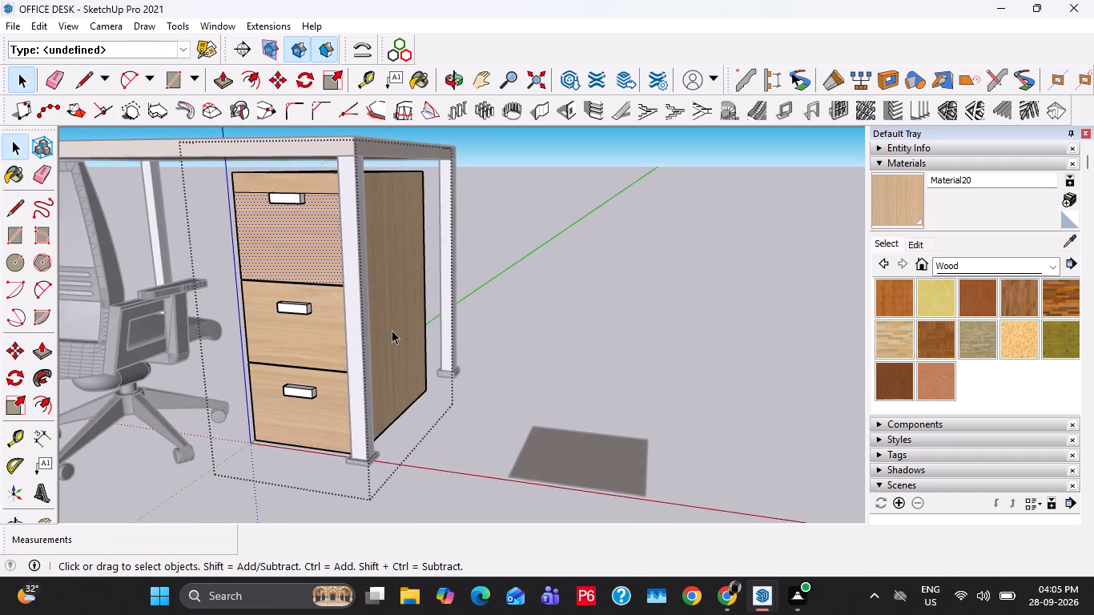
scroll(404, 347, "down", 4)
key("Escape")
key("Escape")
key("Escape")
Paint the pedestal's inner side panel, facing the chair, with Material20.
middle_click_drag(348, 359, 537, 347)
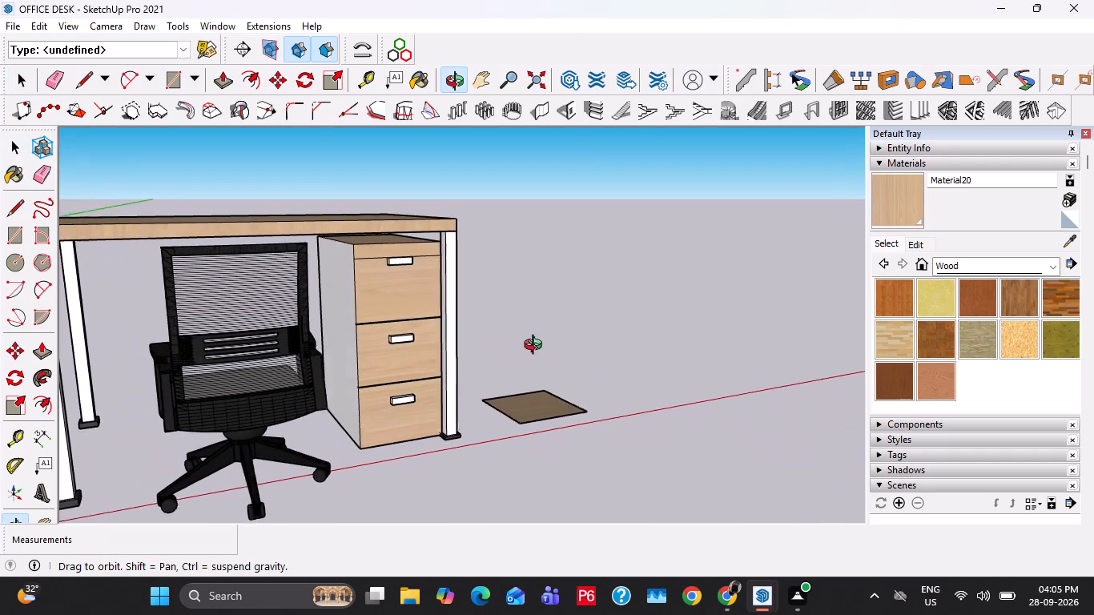
middle_click_drag(537, 347, 540, 347)
scroll(377, 347, "up", 3)
double_click(330, 303)
left_click(336, 269)
left_click(923, 191)
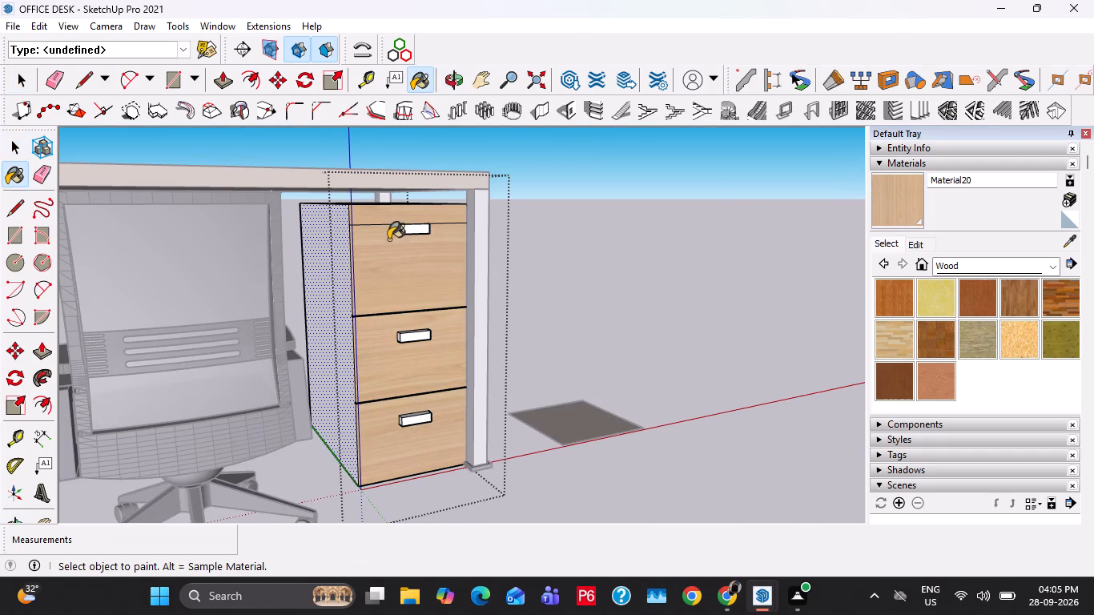
left_click(336, 231)
key("space")
Thin the middle drawer's handle by pushing its front face in 0.5".
scroll(457, 287, "up", 18)
key("Escape")
key("space")
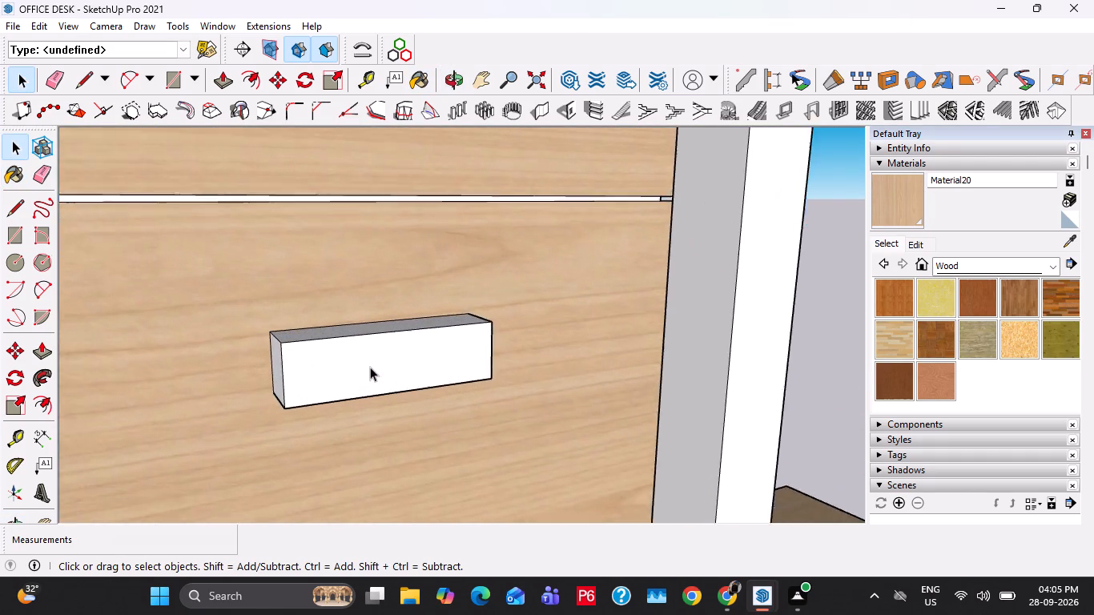
scroll(370, 367, "up", 1)
middle_click_drag(370, 367, 284, 401)
triple_click(350, 352)
left_click(352, 351)
left_click(447, 351)
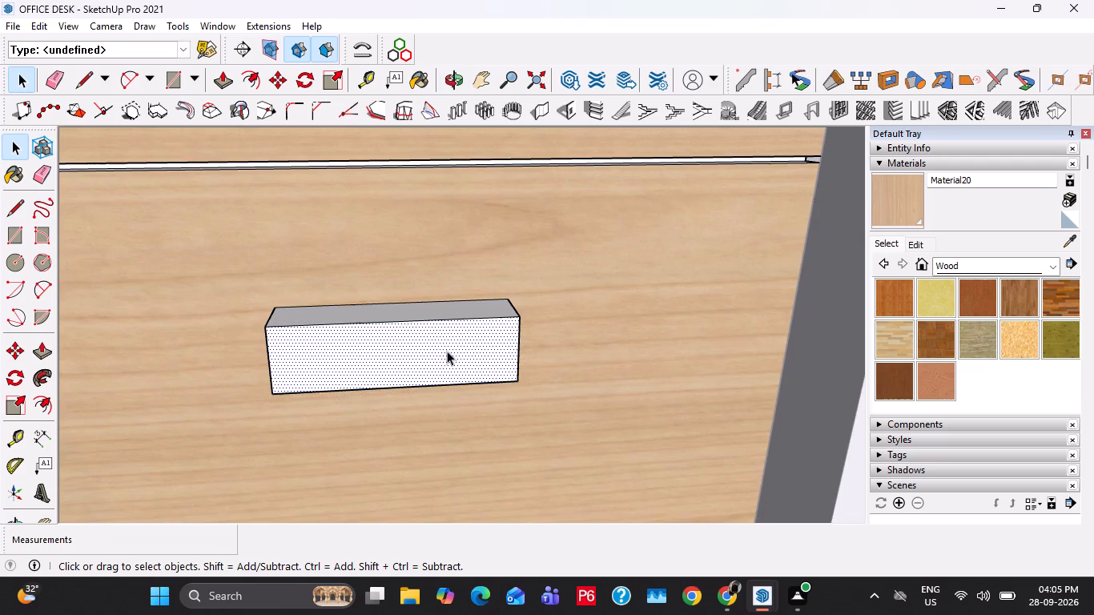
key("p")
left_click(447, 351)
type("0.5\"")
key("Return")
key("space")
Thin the top drawer's handle by pushing its front face in 0.5".
scroll(445, 348, "down", 12)
middle_click_drag(430, 240, 456, 450, "shift")
double_click(477, 333)
scroll(460, 328, "up", 1)
key("p")
left_click(461, 330)
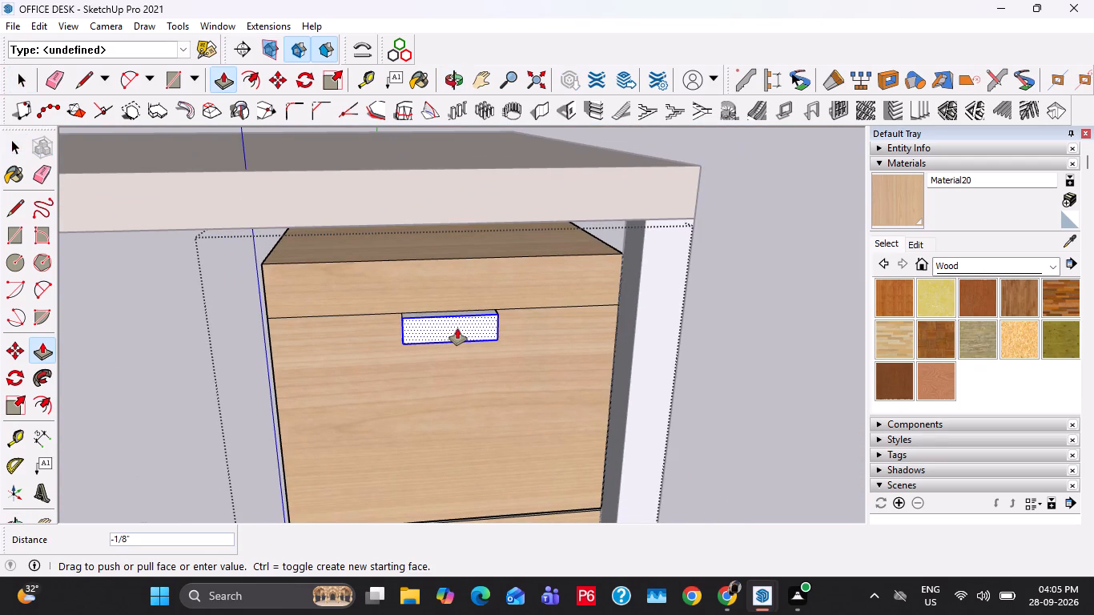
type("0.5\"")
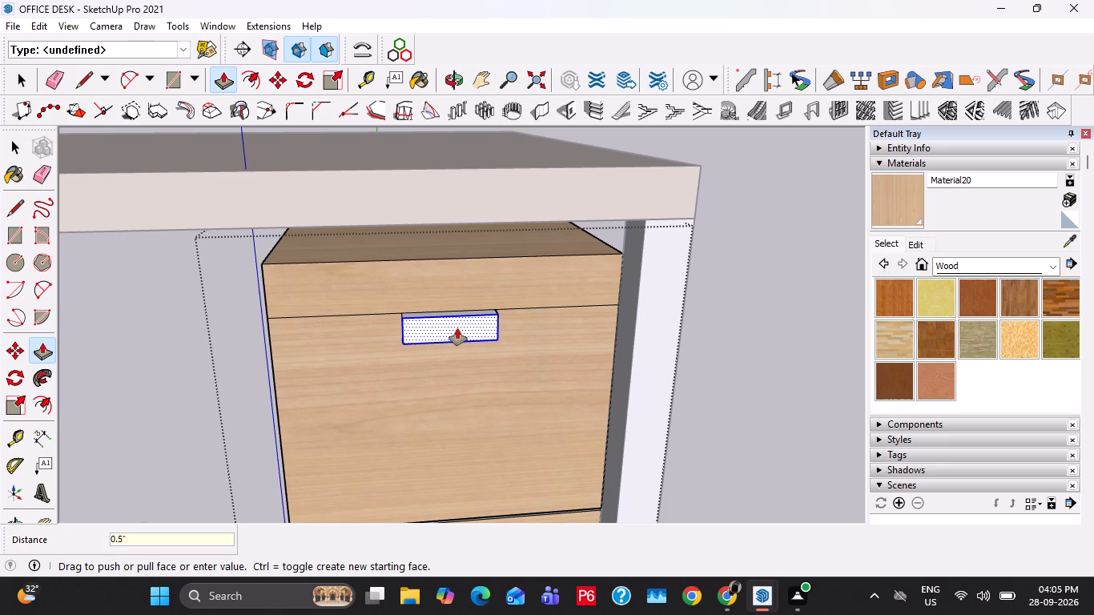
key("Return")
scroll(444, 333, "down", 7)
key("space")
Thin the bottom drawer's handle by pushing its front face in 0.5".
middle_click_drag(487, 452, 559, 350)
scroll(519, 396, "up", 2)
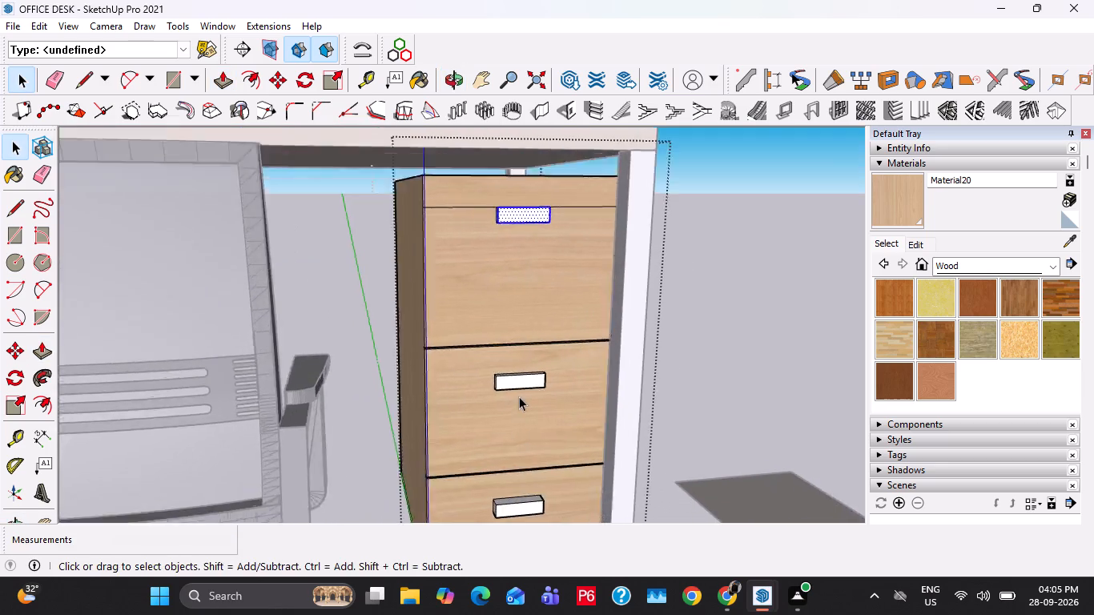
scroll(519, 396, "up", 3)
middle_click_drag(535, 434, 558, 250)
scroll(535, 421, "up", 1, "shift")
scroll(543, 354, "up", 4)
left_click(541, 426)
key("p")
left_click(541, 426)
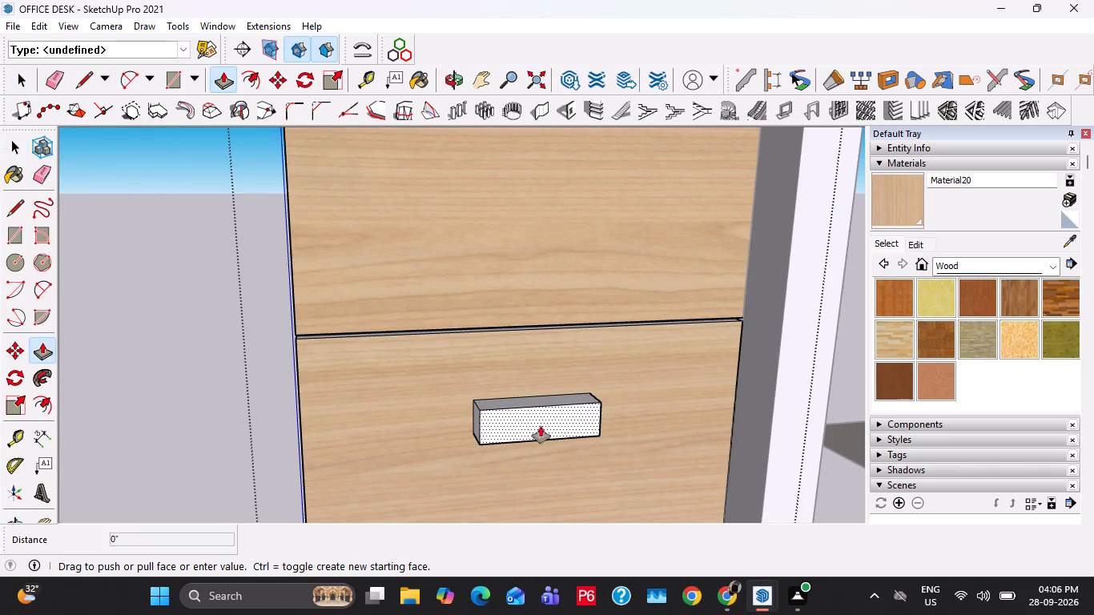
type("0.5\"")
key("Return")
key("space")
Pick Color M06 from the Colors collection and paint the front faces of the bottom and middle drawer handles.
scroll(435, 409, "down", 7)
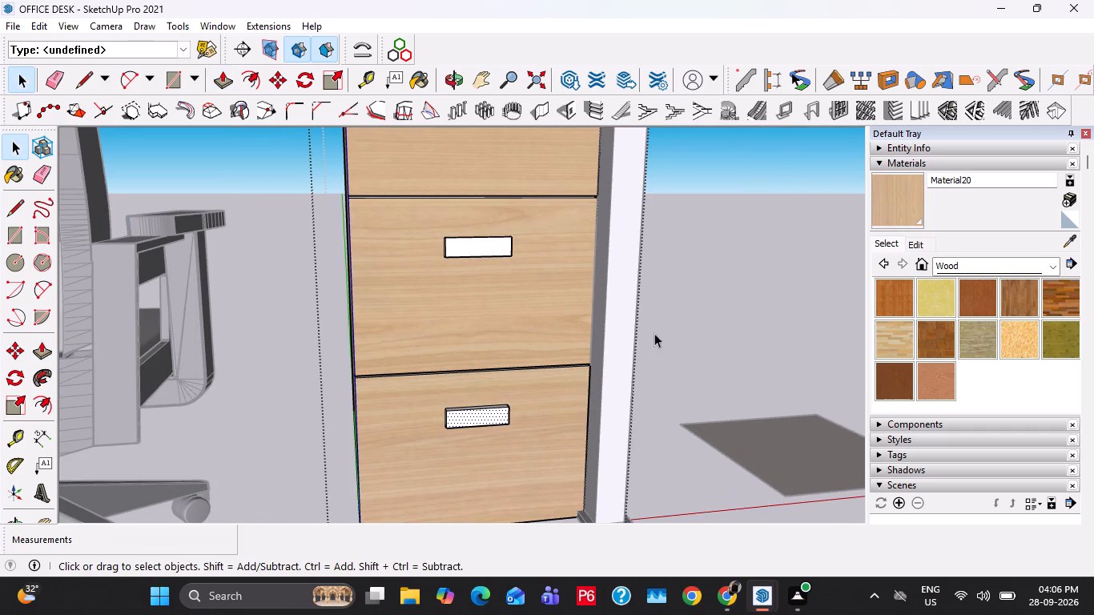
scroll(977, 304, "up", 1)
left_click(1012, 261)
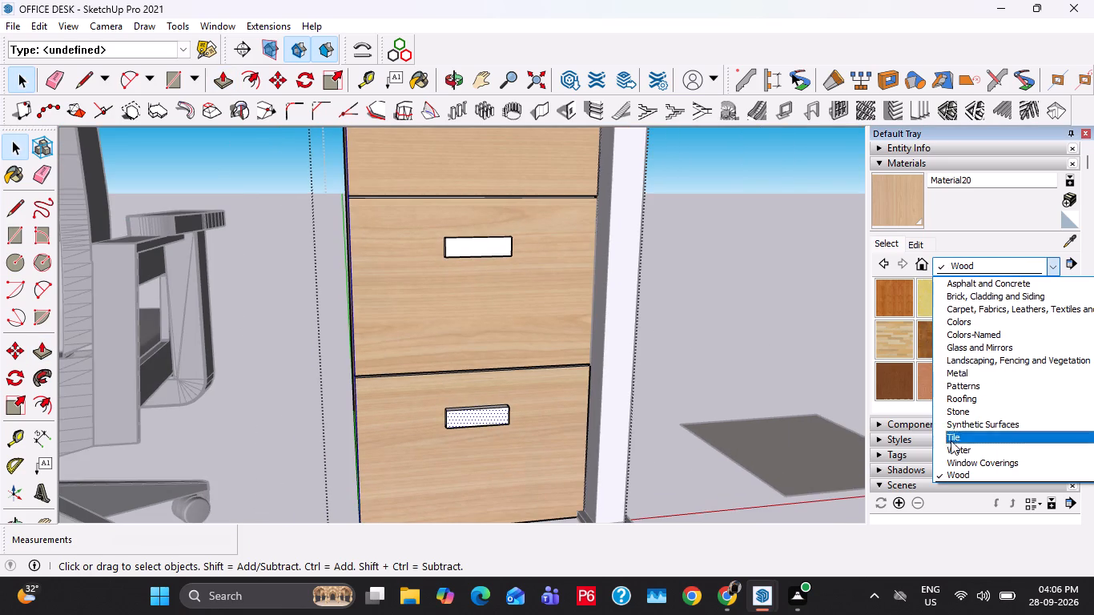
left_click(981, 326)
scroll(950, 396, "down", 2)
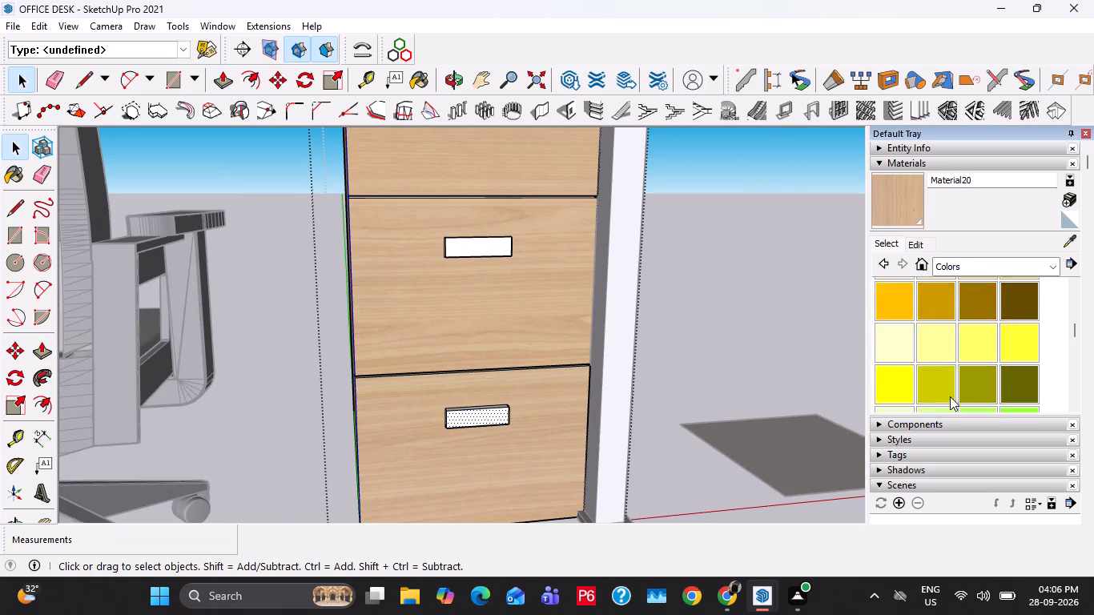
scroll(950, 396, "down", 11)
scroll(954, 381, "up", 2)
left_click(980, 355)
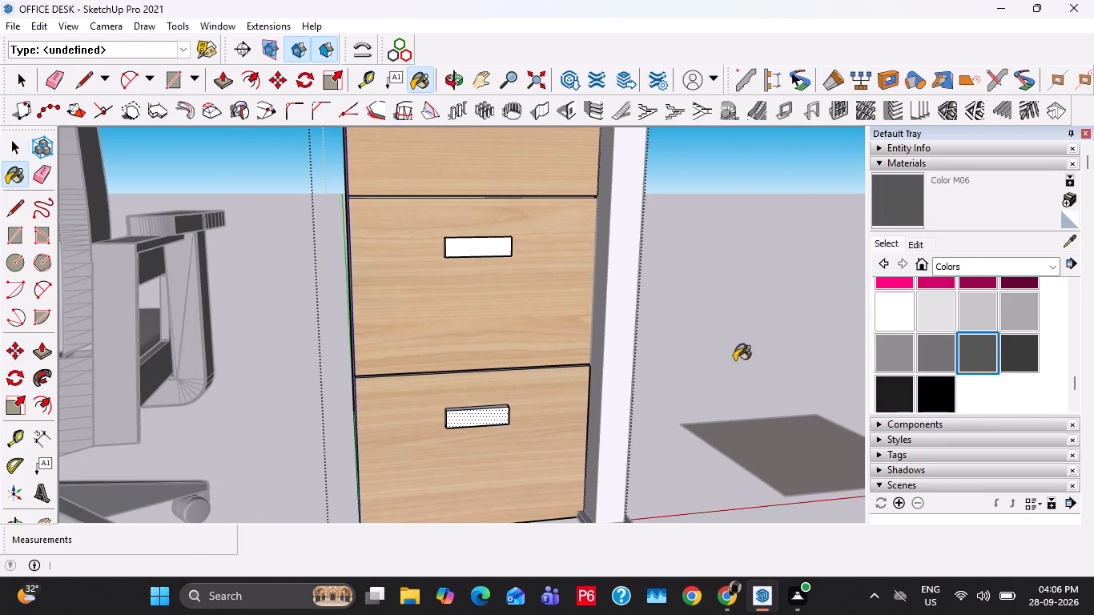
left_click(511, 410)
left_click(494, 411)
left_click(489, 251)
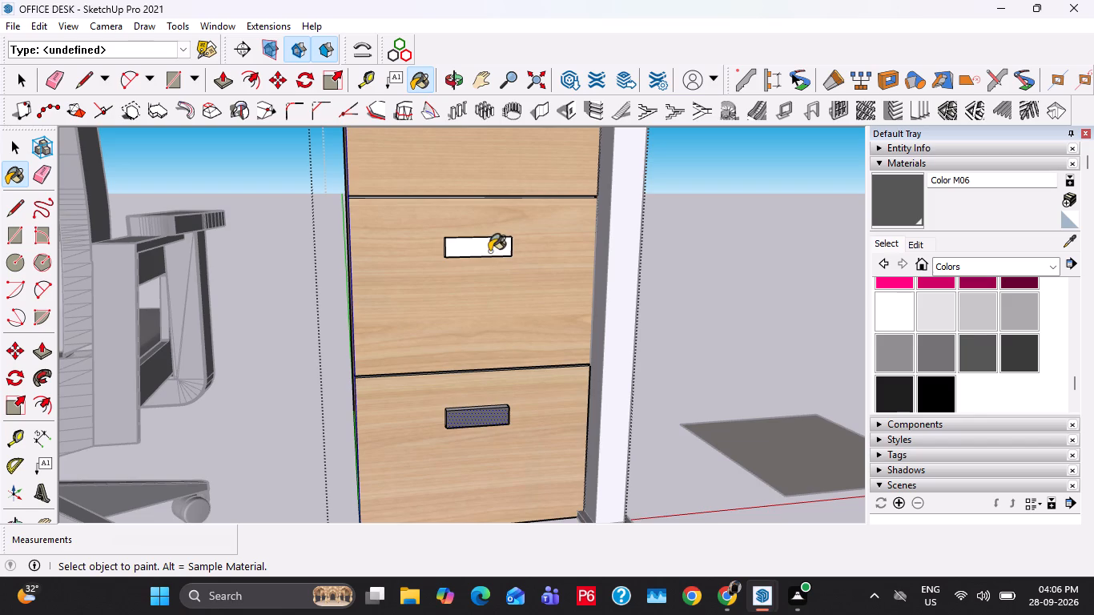
Paint the top, underside and both ends of the middle drawer's handle with Color M06.
middle_click_drag(487, 277, 457, 412)
scroll(463, 384, "up", 4)
left_click(444, 442)
scroll(407, 454, "up", 4)
middle_click_drag(400, 457, 413, 441)
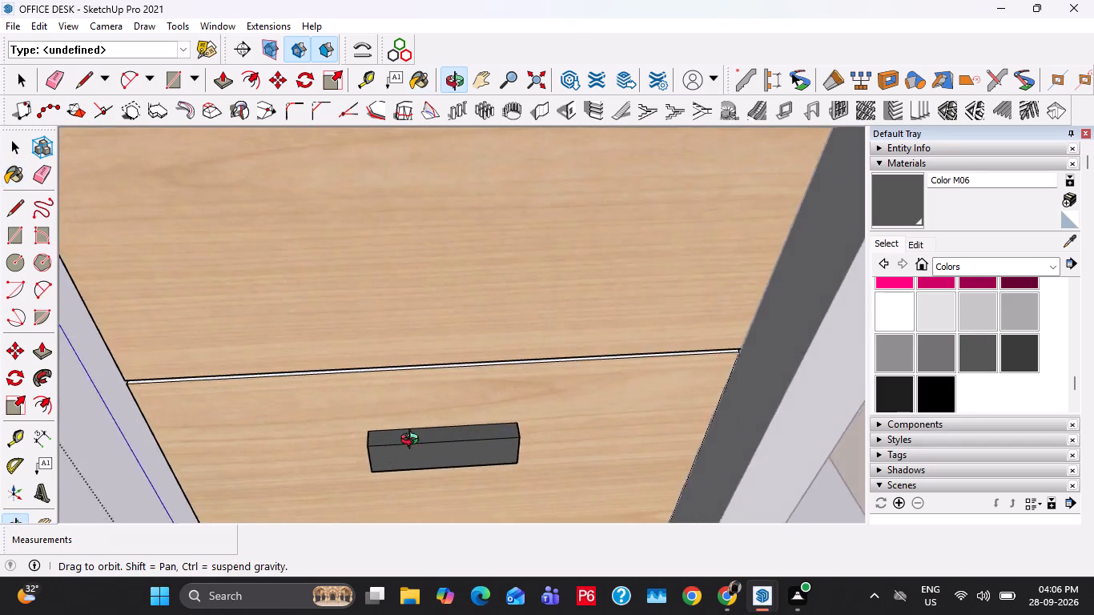
middle_click_drag(413, 441, 544, 319)
scroll(403, 463, "up", 3)
left_click(402, 468)
middle_click_drag(436, 493, 404, 291)
middle_click_drag(438, 500, 432, 492)
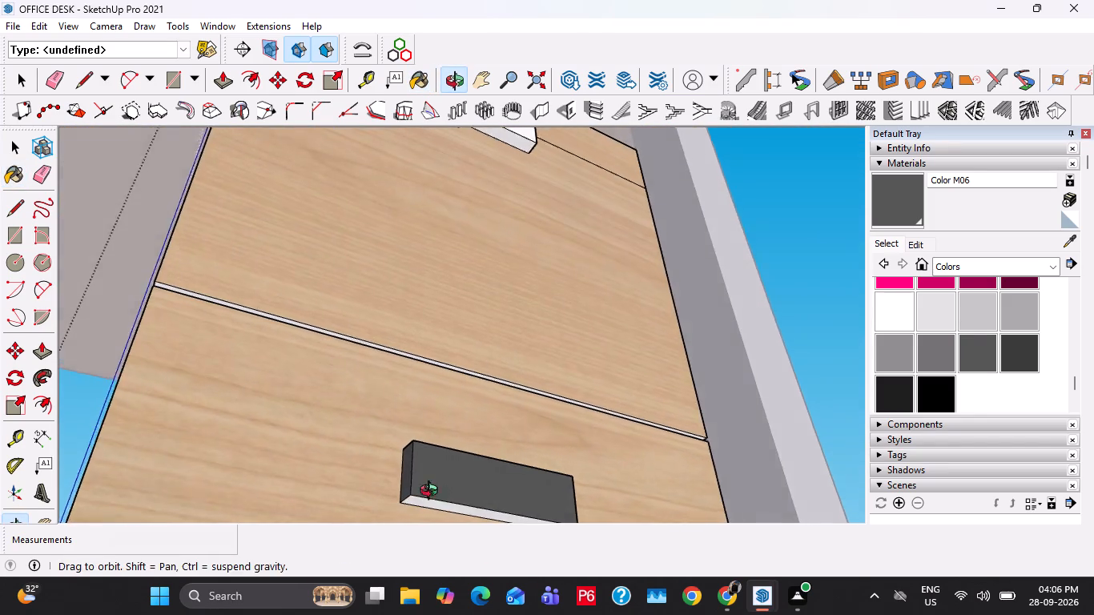
middle_click_drag(432, 492, 399, 408)
left_click(414, 428)
middle_click_drag(556, 440, 230, 447)
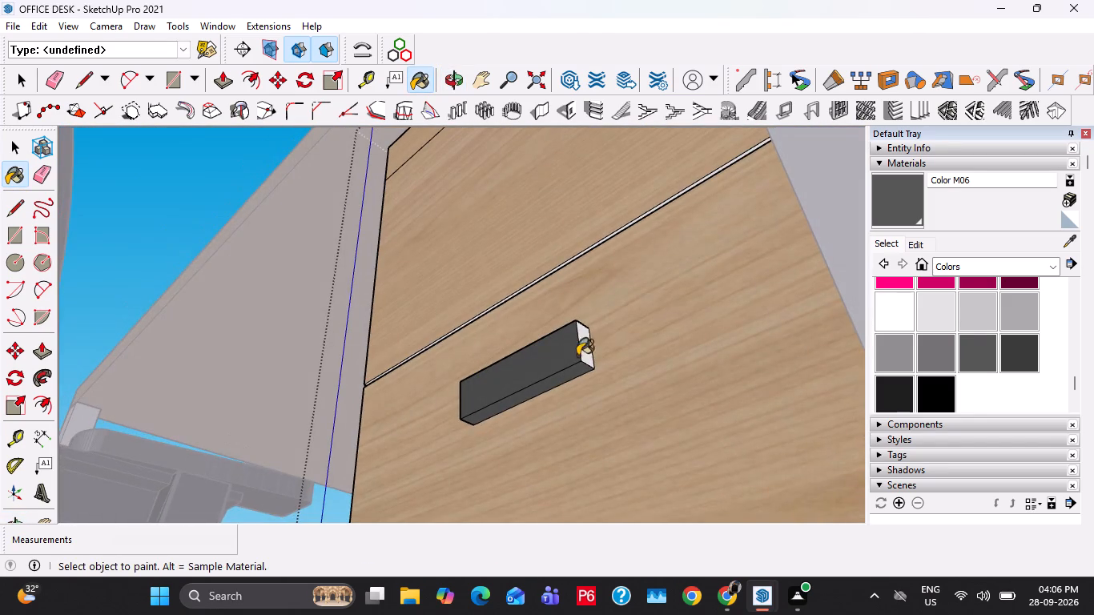
left_click(585, 349)
Paint the underside and both ends of the bottom drawer's handle with Color M06.
scroll(512, 276, "down", 8)
middle_click_drag(569, 425, 557, 307, "shift")
scroll(540, 394, "up", 2)
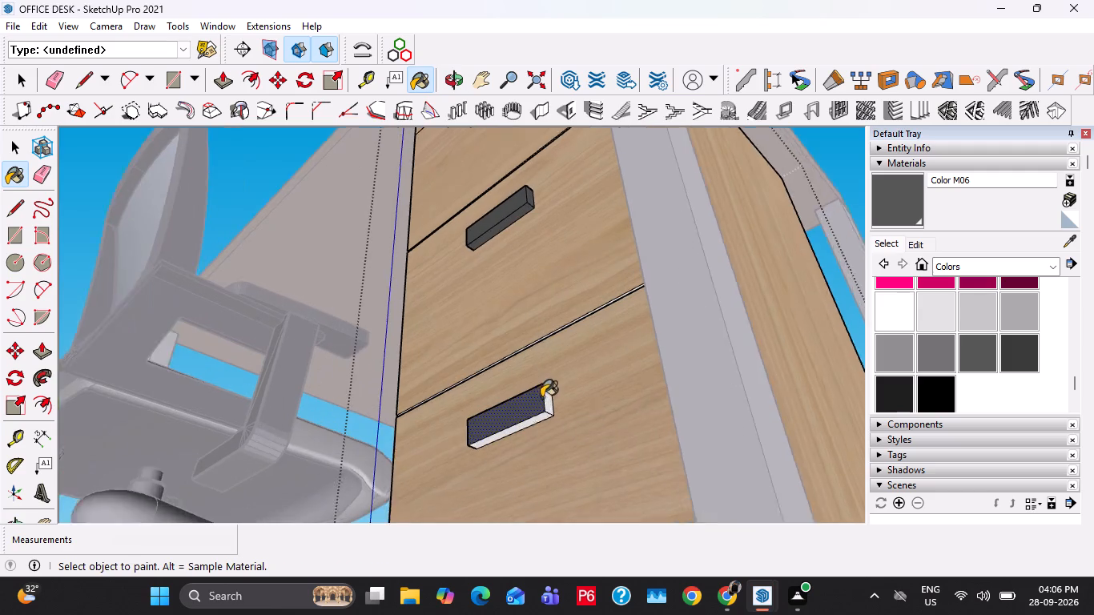
scroll(541, 397, "up", 4)
left_click(552, 396)
left_click(545, 419)
middle_click_drag(517, 416, 786, 444)
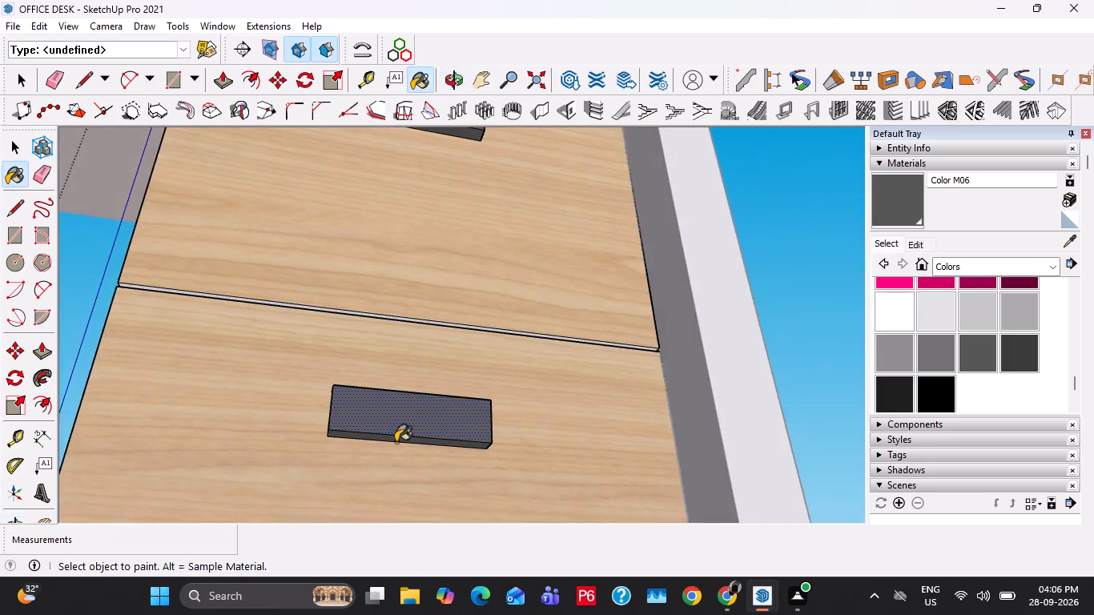
middle_click_drag(380, 439, 524, 463)
scroll(333, 406, "up", 2)
left_click(308, 373)
Paint the front, underside and chair-side end of the top drawer's handle with Color M06.
scroll(328, 379, "down", 13)
middle_click_drag(400, 223, 400, 361, "shift")
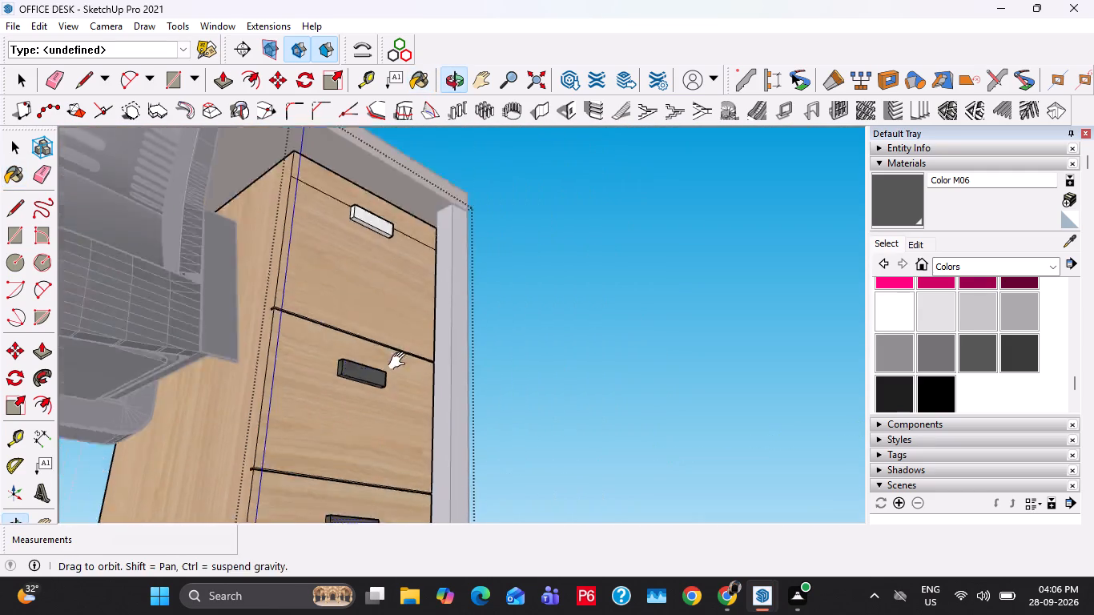
middle_click_drag(400, 361, 400, 424, "shift")
scroll(364, 309, "up", 10)
left_click(352, 317)
left_click(337, 310)
left_click(356, 332)
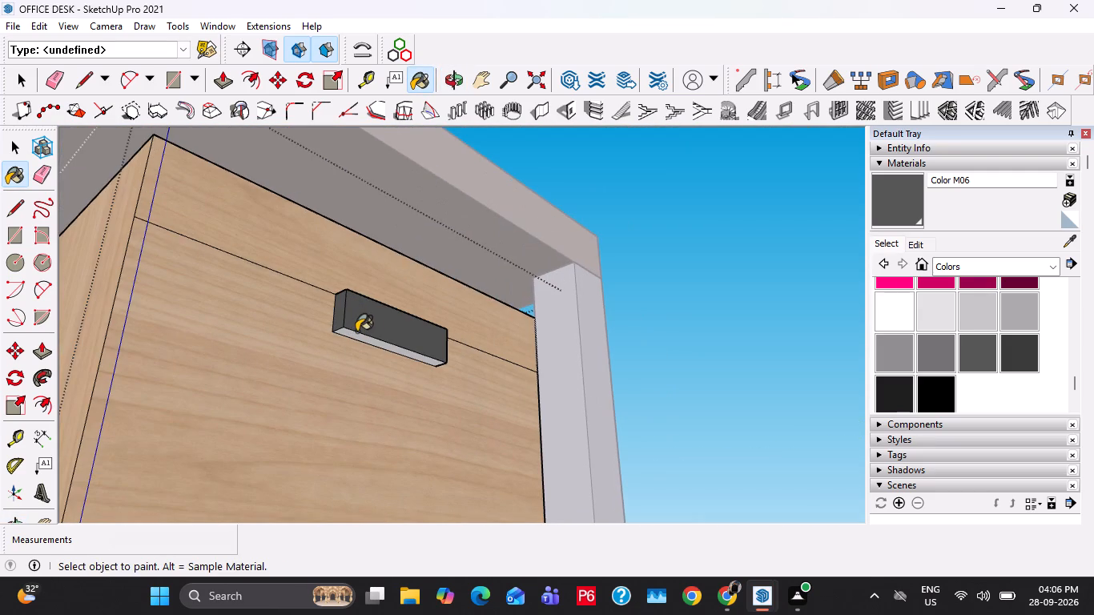
left_click(371, 340)
Paint the remaining end and the top face of the top drawer's handle with Color M06, and leave the pedestal group.
middle_click_drag(429, 344, 239, 429)
scroll(344, 409, "up", 6)
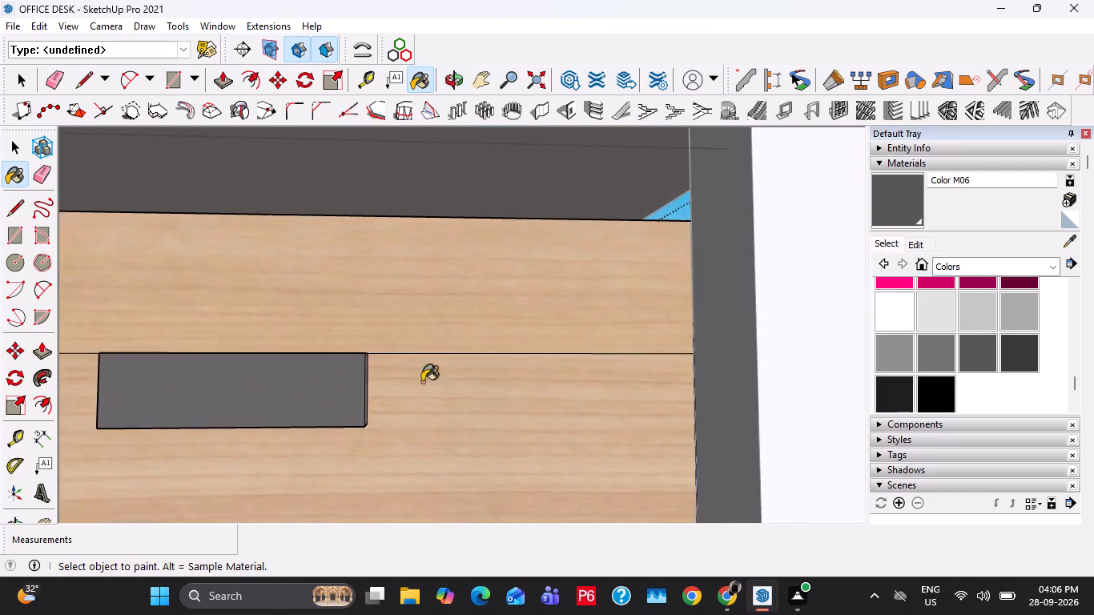
scroll(422, 382, "up", 3)
middle_click_drag(422, 380, 311, 436)
left_click(372, 356)
left_click(354, 338)
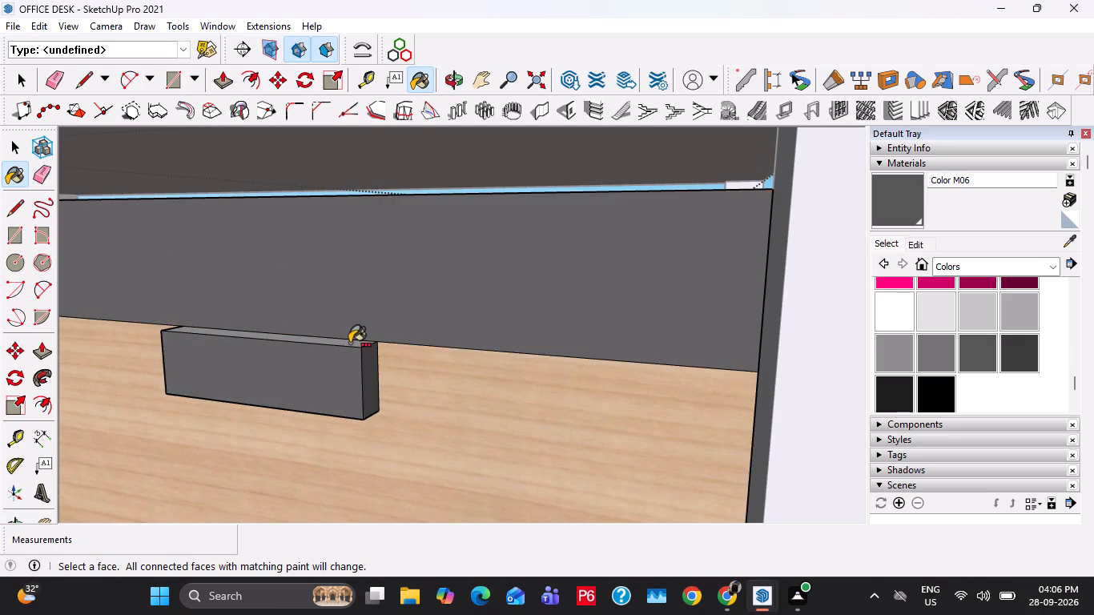
key("ctrl+z")
left_click(352, 344)
key("space")
scroll(359, 337, "down", 20)
scroll(359, 337, "down", 5)
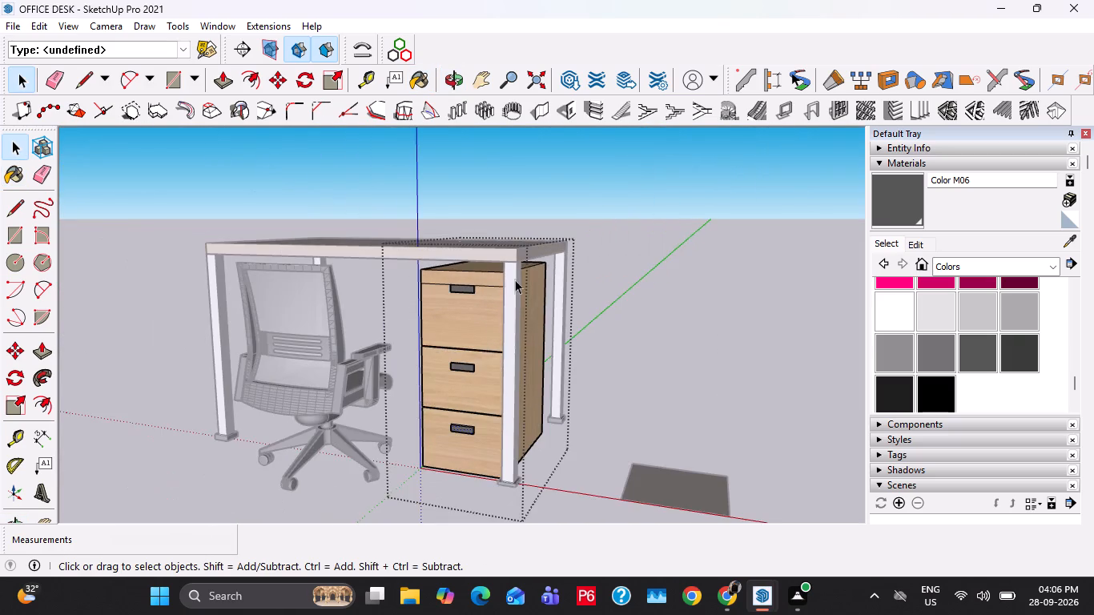
middle_click_drag(466, 365, 536, 354)
key("Escape")
key("Escape")
Delete the wood sample square beside the desk, including its leftover outline.
middle_click_drag(520, 364, 540, 349)
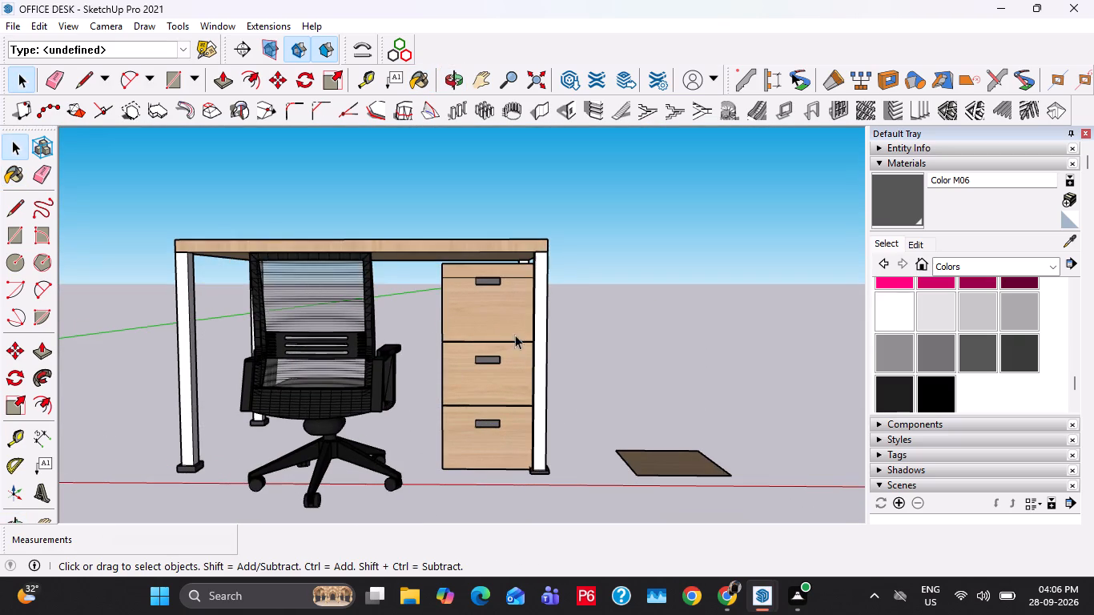
scroll(502, 323, "down", 5)
middle_click_drag(420, 344, 493, 440)
left_click(593, 380)
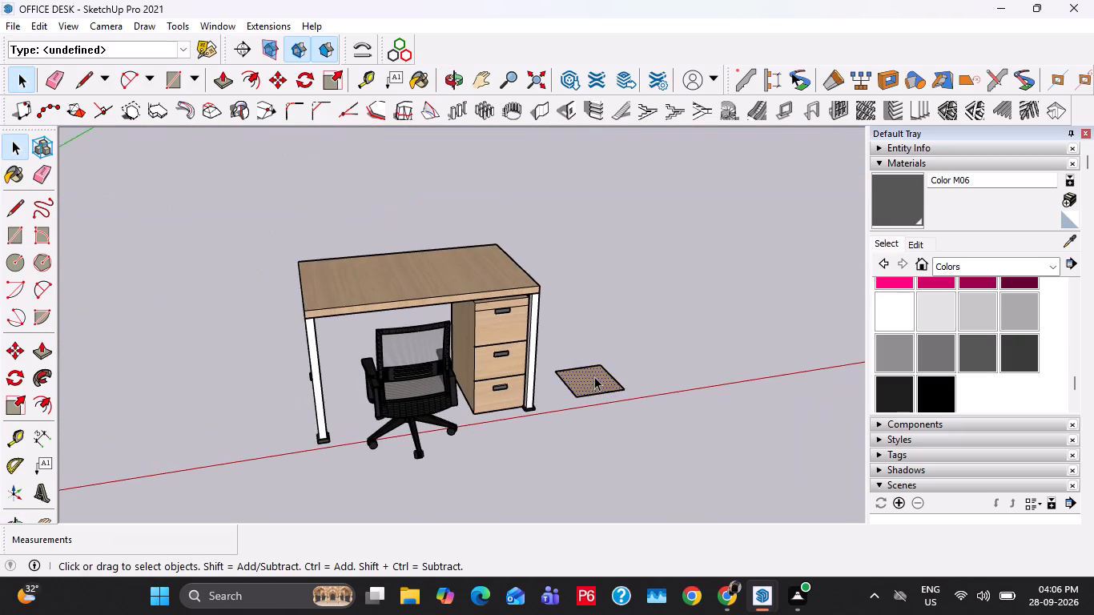
double_click(593, 376)
key("Delete")
double_click(591, 384)
left_click_drag(645, 328, 578, 399)
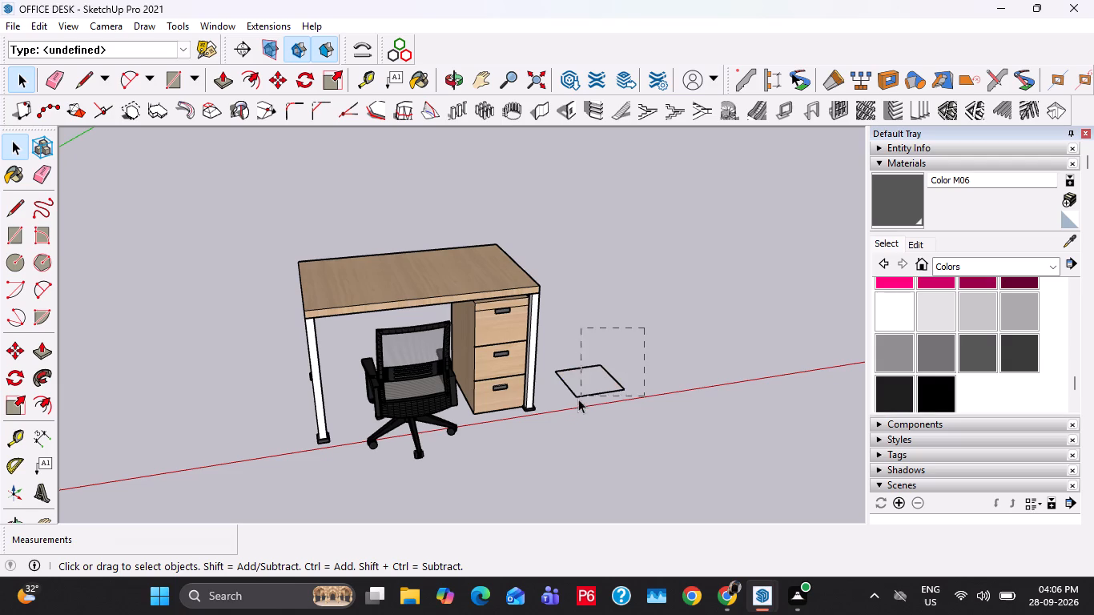
left_click_drag(578, 399, 549, 416)
key("Delete")
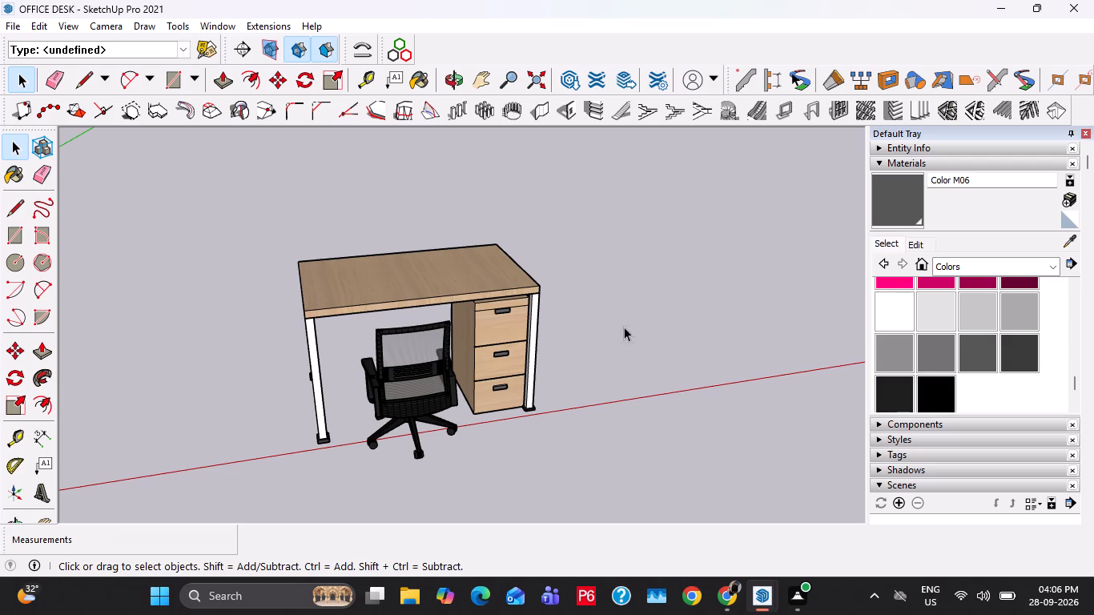
Save the OFFICE DESK model.
key("space")
middle_click_drag(453, 343, 519, 362)
scroll(473, 414, "up", 3)
scroll(413, 389, "up", 1)
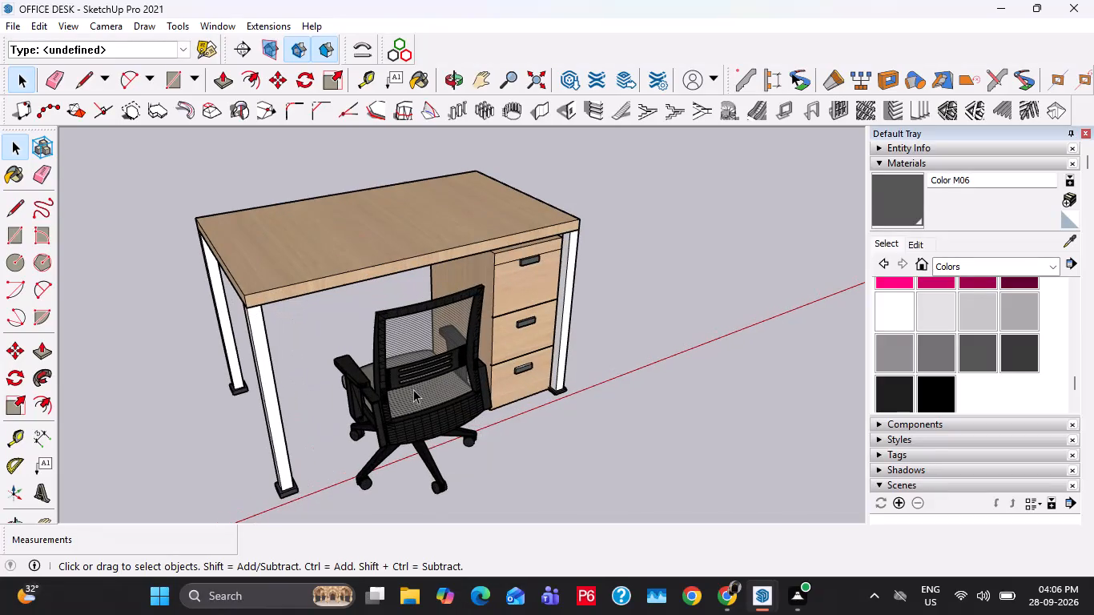
key("ctrl+s")
Move the office chair slightly in toward the desk.
middle_click_drag(438, 356, 432, 370)
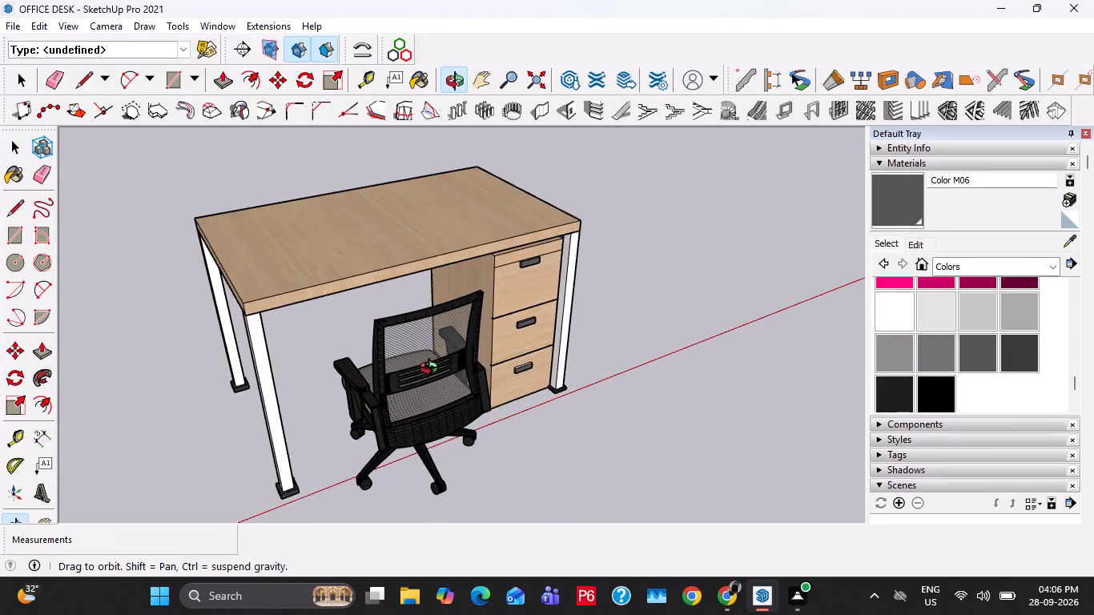
middle_click_drag(432, 370, 533, 385)
left_click(513, 414)
key("m")
left_click(659, 467)
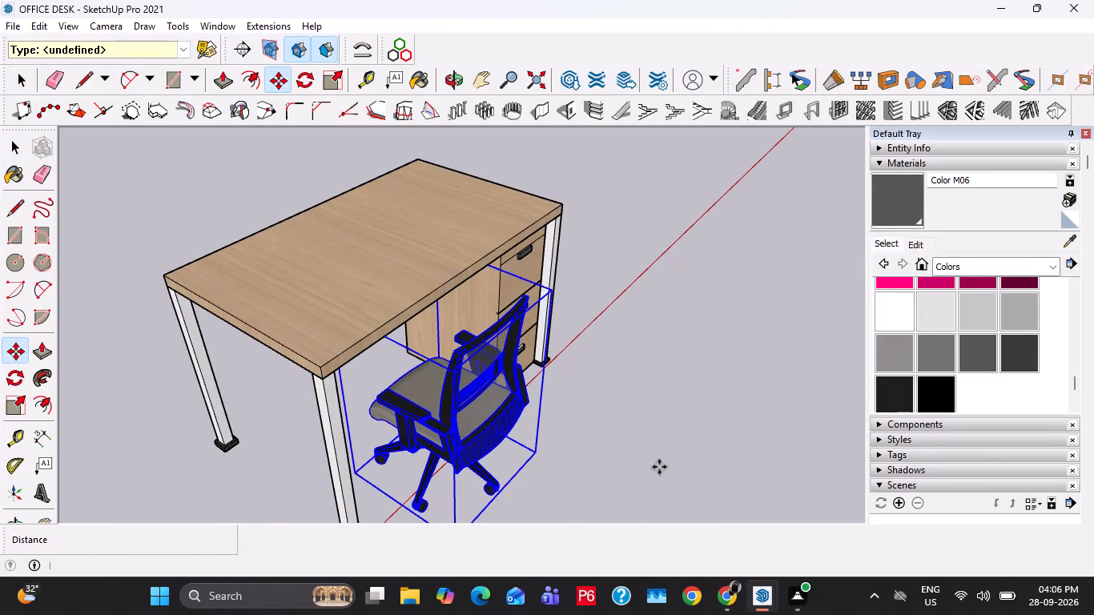
left_click(637, 456)
key("space")
scroll(525, 376, "up", 11)
key("space")
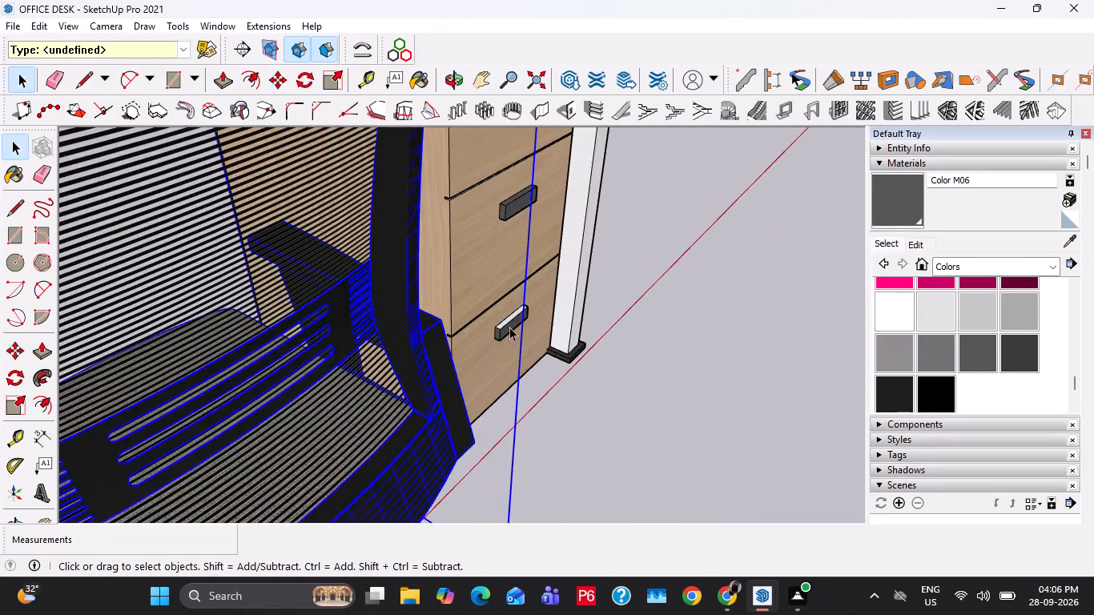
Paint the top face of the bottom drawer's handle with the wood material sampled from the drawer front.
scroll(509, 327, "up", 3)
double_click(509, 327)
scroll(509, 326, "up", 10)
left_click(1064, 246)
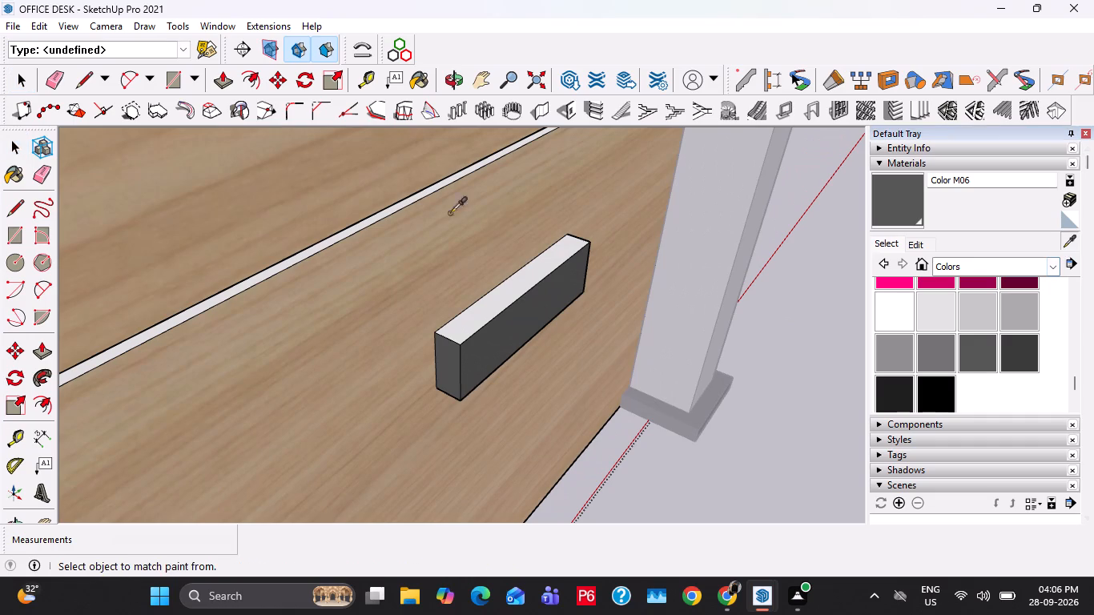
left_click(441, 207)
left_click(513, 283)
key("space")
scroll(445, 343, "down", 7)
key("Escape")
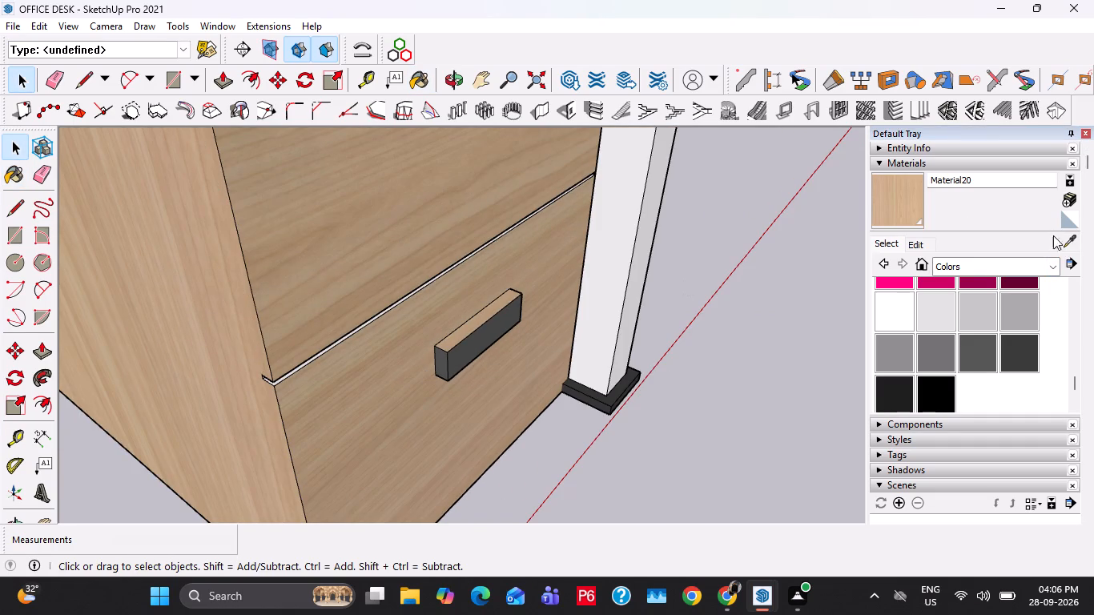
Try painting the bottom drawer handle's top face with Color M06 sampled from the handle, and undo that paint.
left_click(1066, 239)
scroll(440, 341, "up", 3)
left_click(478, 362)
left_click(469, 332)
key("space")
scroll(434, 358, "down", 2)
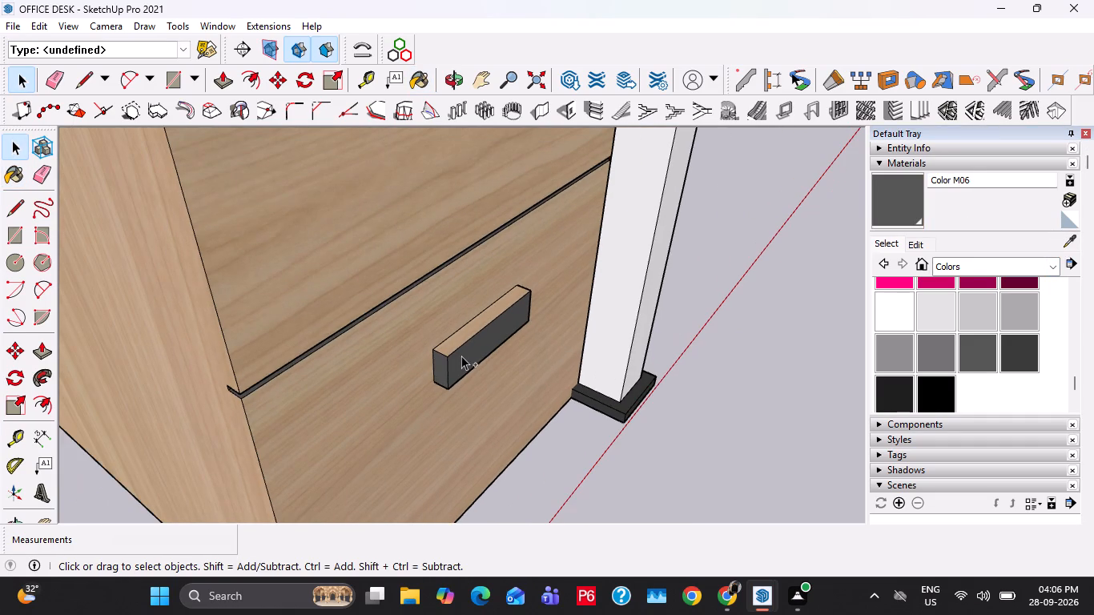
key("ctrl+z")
Open the pedestal group, paint the top face of the bottom drawer's handle with Color M06, and leave the group.
double_click(462, 355)
scroll(466, 344, "up", 4)
left_click(917, 211)
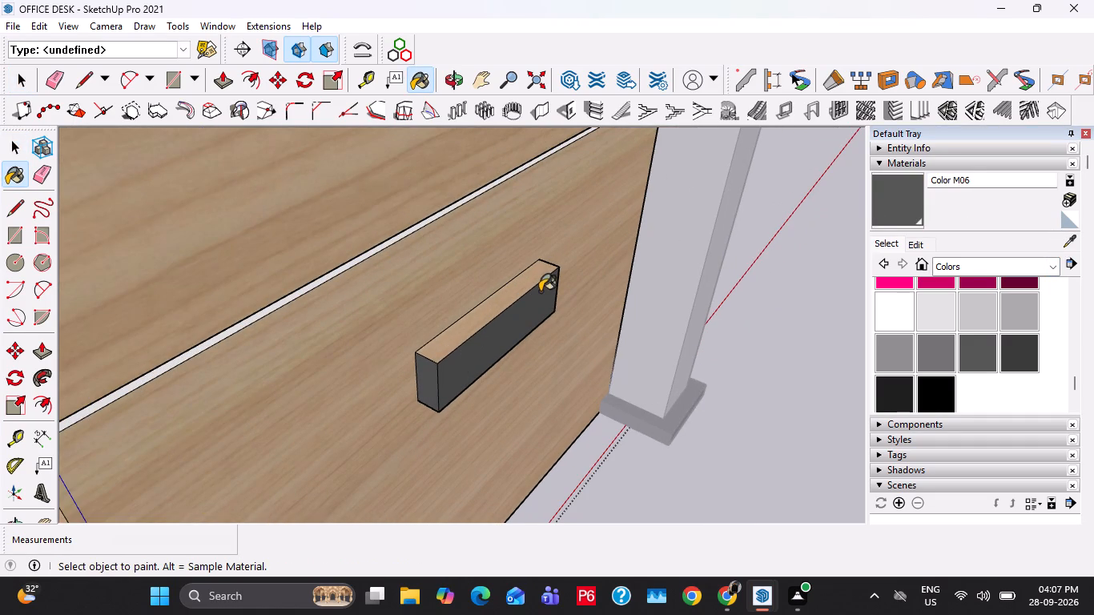
left_click(535, 284)
key("space")
double_click(509, 302)
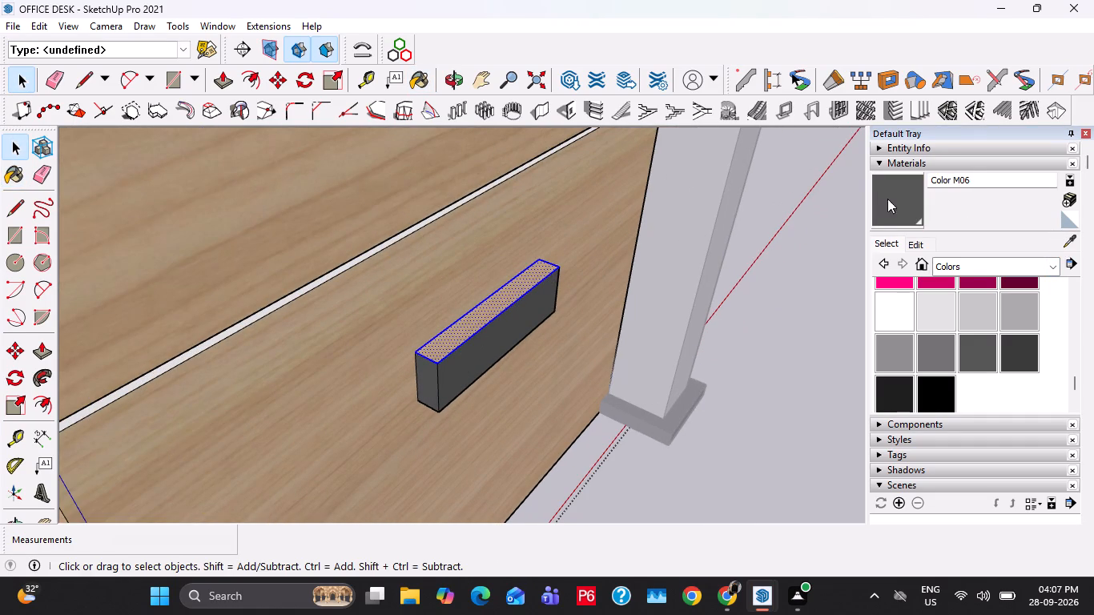
left_click(893, 200)
left_click(529, 290)
key("space")
scroll(497, 312, "down", 9)
key("space")
key("Escape")
key("space")
Export an angled chair-side view of the whole desk, from the end without drawers, as PNG image OFFICE DESK-1.
middle_click_drag(457, 237, 465, 420)
scroll(469, 388, "down", 10)
middle_click_drag(482, 299, 509, 358)
scroll(451, 312, "down", 6)
middle_click_drag(473, 345, 389, 250)
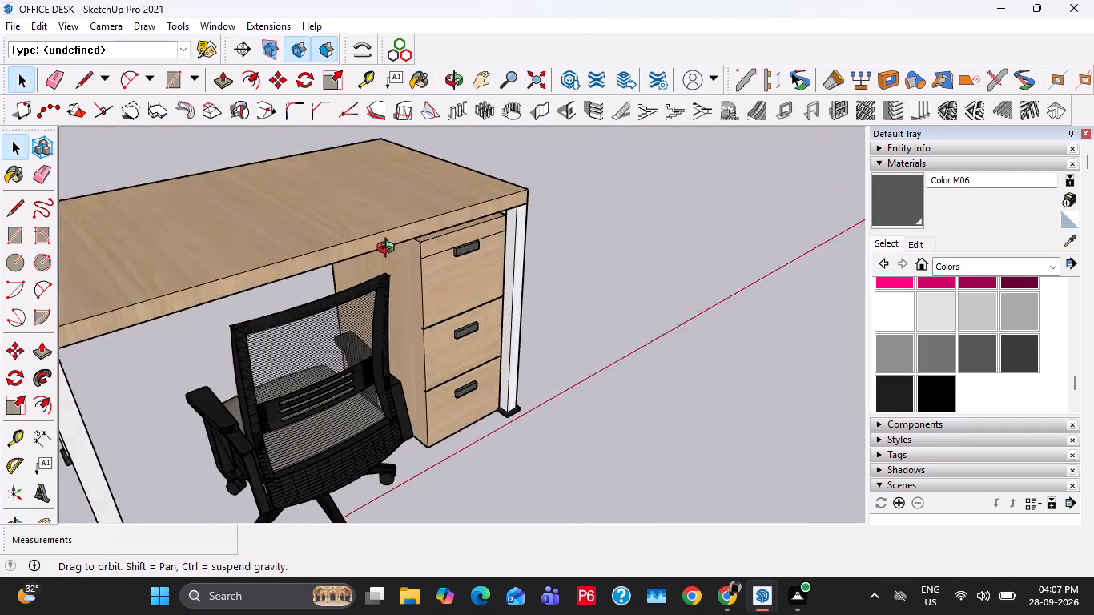
middle_click_drag(389, 250, 308, 160)
scroll(350, 182, "up", 1)
scroll(427, 263, "down", 4)
middle_click_drag(356, 322, 436, 312)
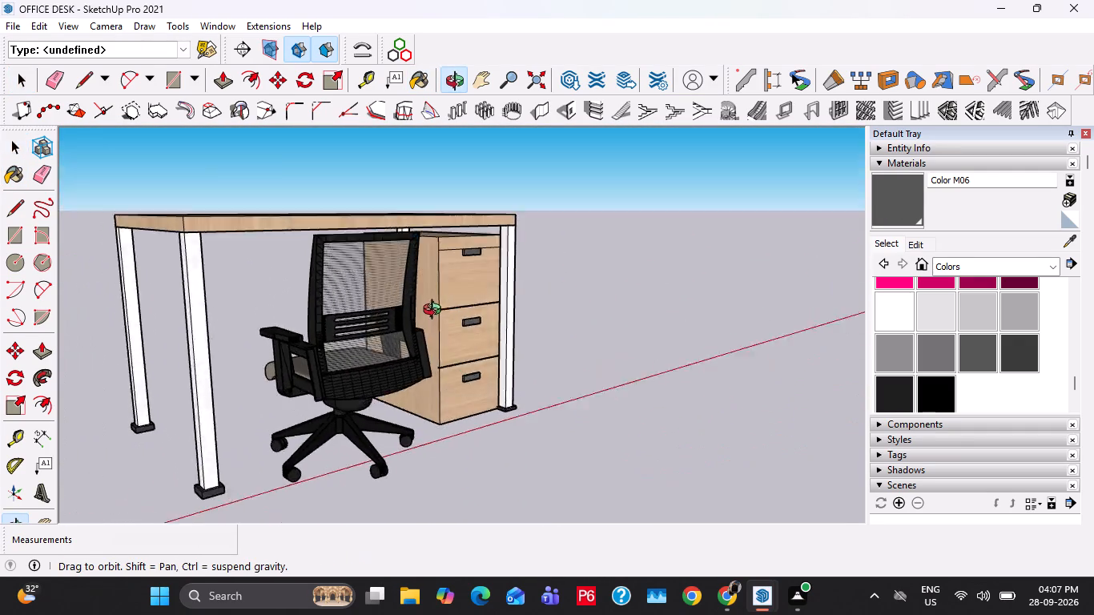
middle_click_drag(436, 312, 455, 321)
middle_click_drag(367, 340, 366, 340, "shift")
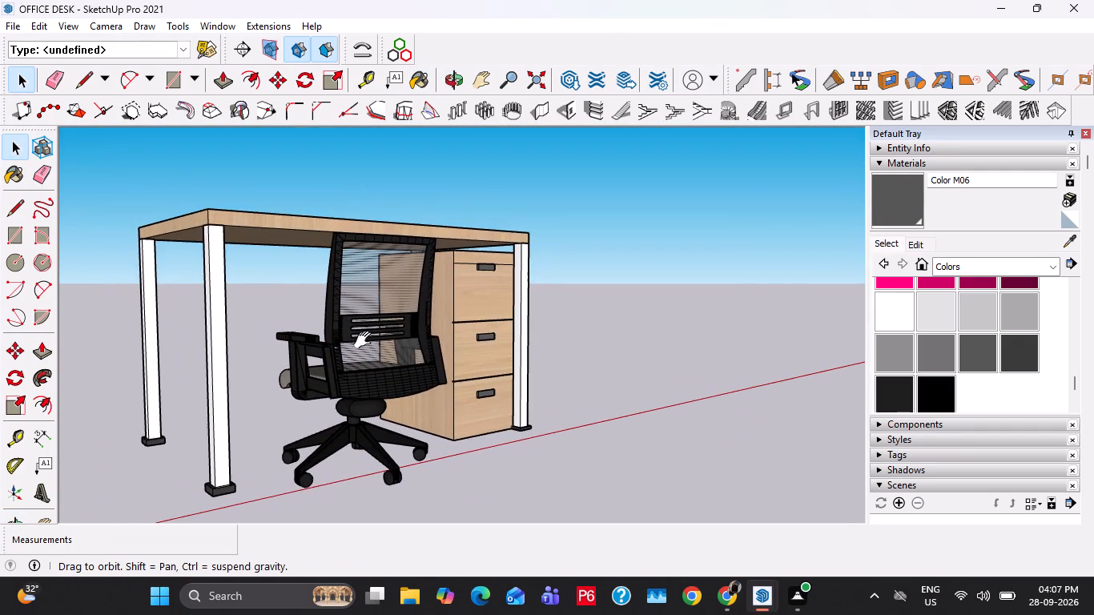
middle_click_drag(366, 340, 426, 350, "shift")
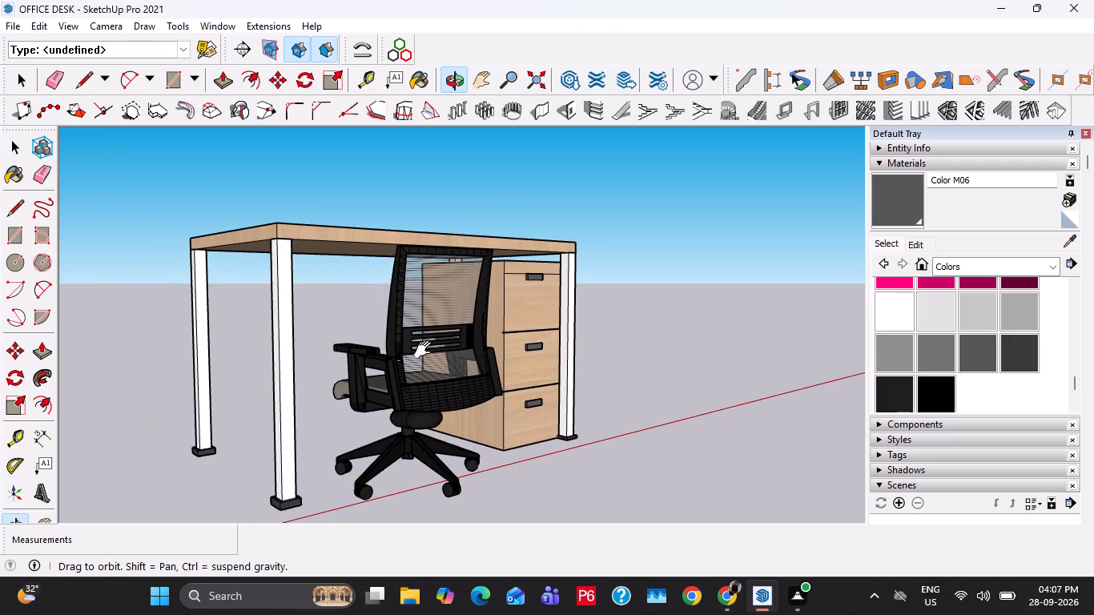
middle_click_drag(426, 350, 428, 349, "shift")
left_click(14, 32)
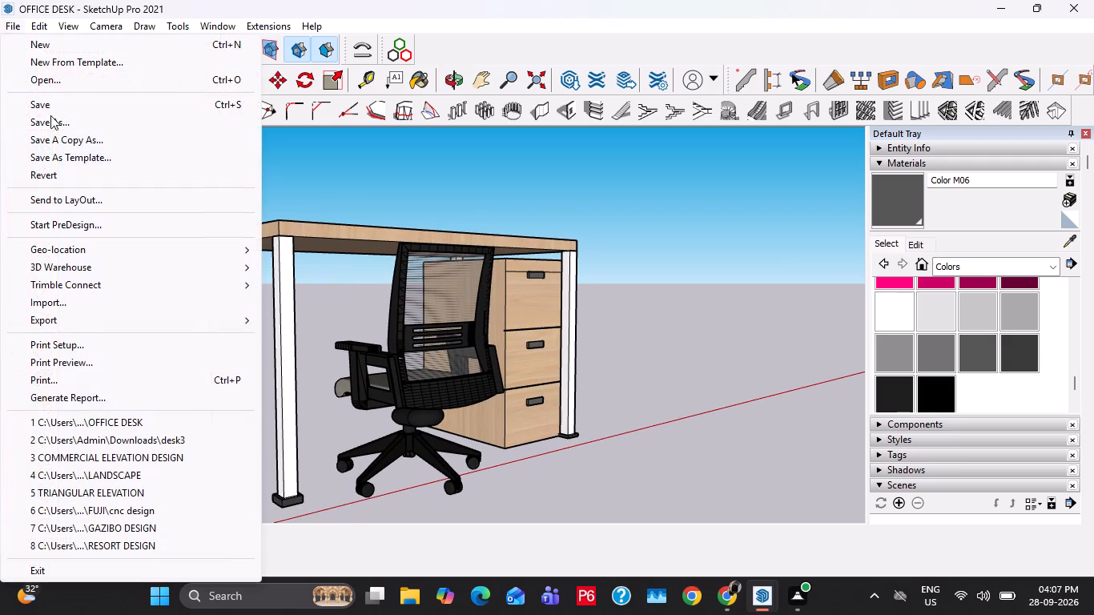
left_click(63, 317)
left_click(305, 346)
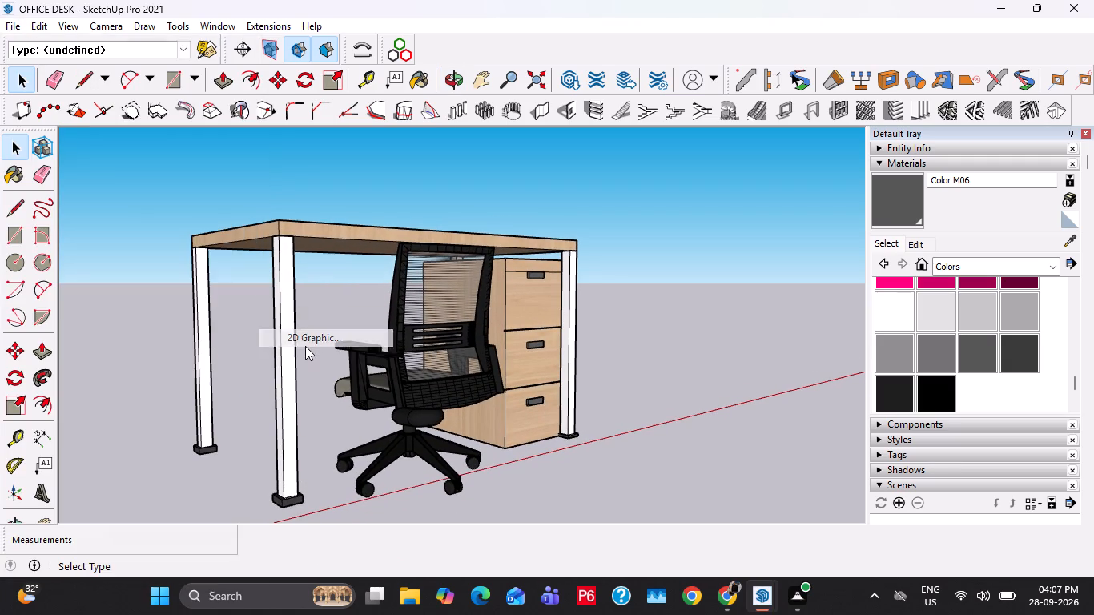
left_click(475, 355)
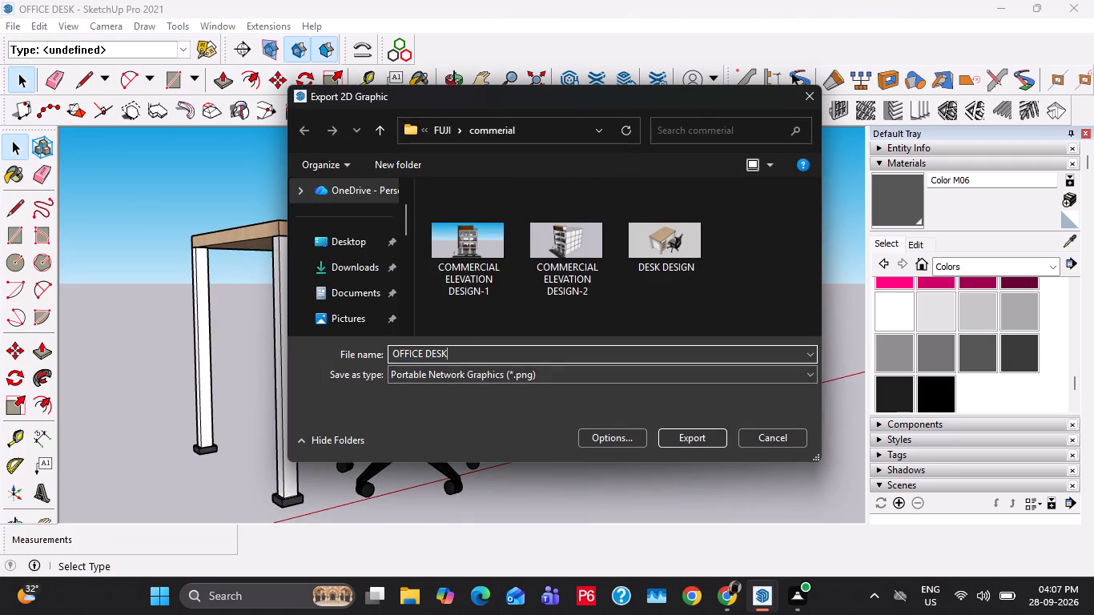
key("minus")
key("1")
left_click(674, 431)
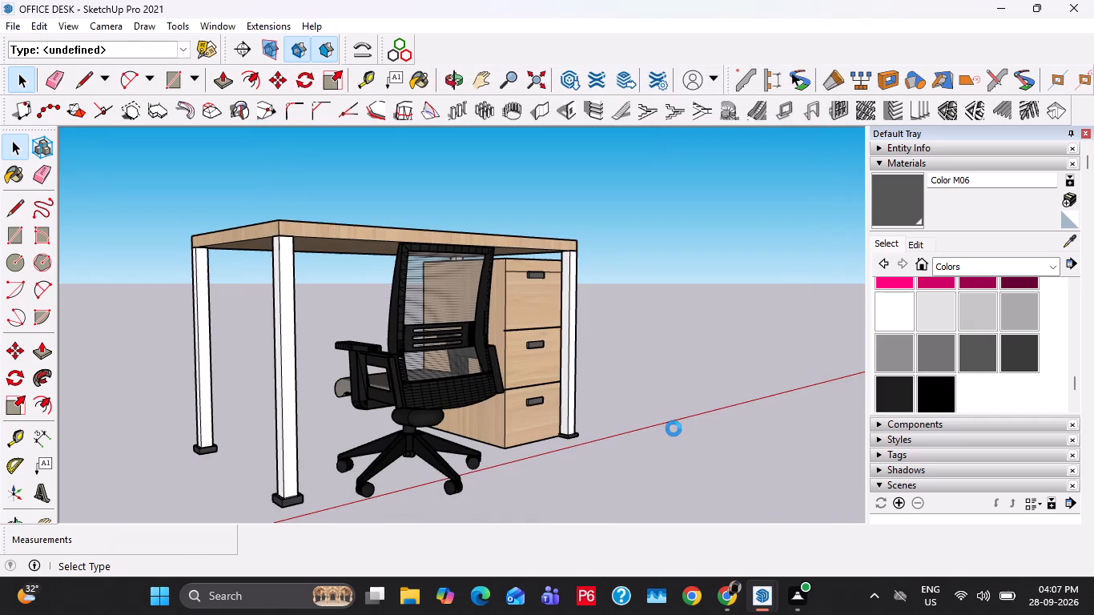
Export a close, nearly straight-on view of the chair and drawer fronts as PNG image OFFICE DESK.
middle_click_drag(364, 372, 101, 401)
middle_click_drag(452, 398, 357, 401)
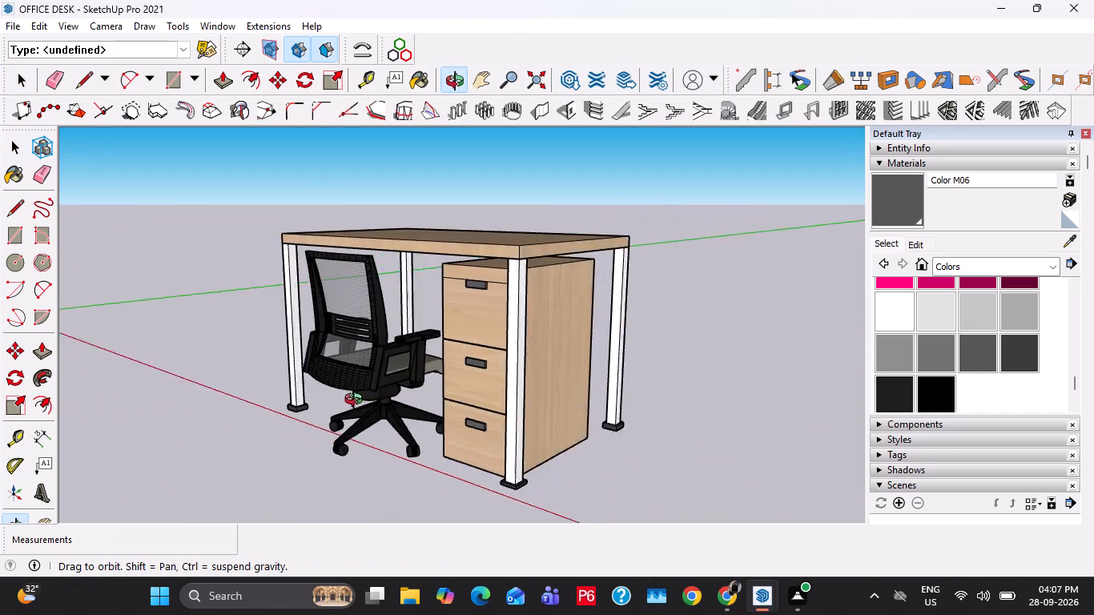
middle_click_drag(357, 401, 528, 365)
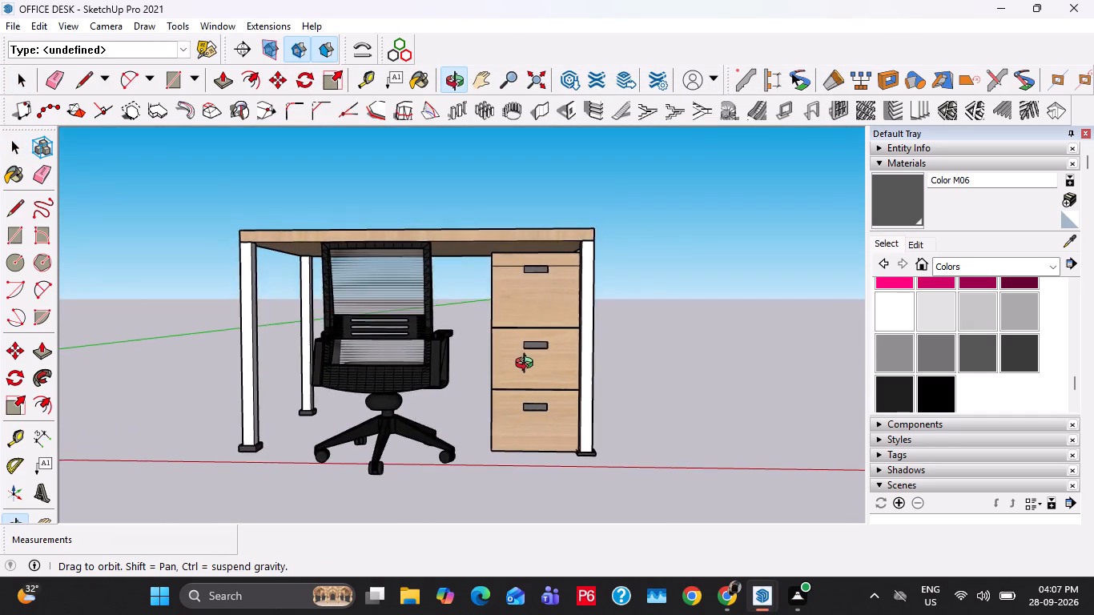
middle_click_drag(528, 365, 540, 364)
scroll(485, 383, "up", 1)
middle_click(485, 383, "shift")
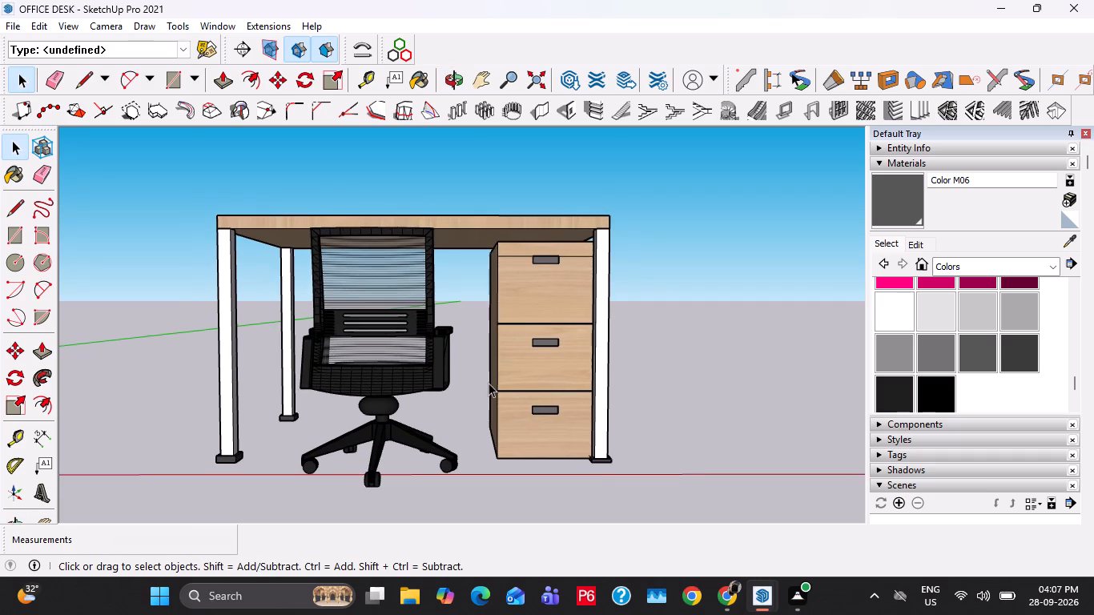
scroll(489, 383, "up", 1)
middle_click_drag(492, 384, 508, 392, "shift")
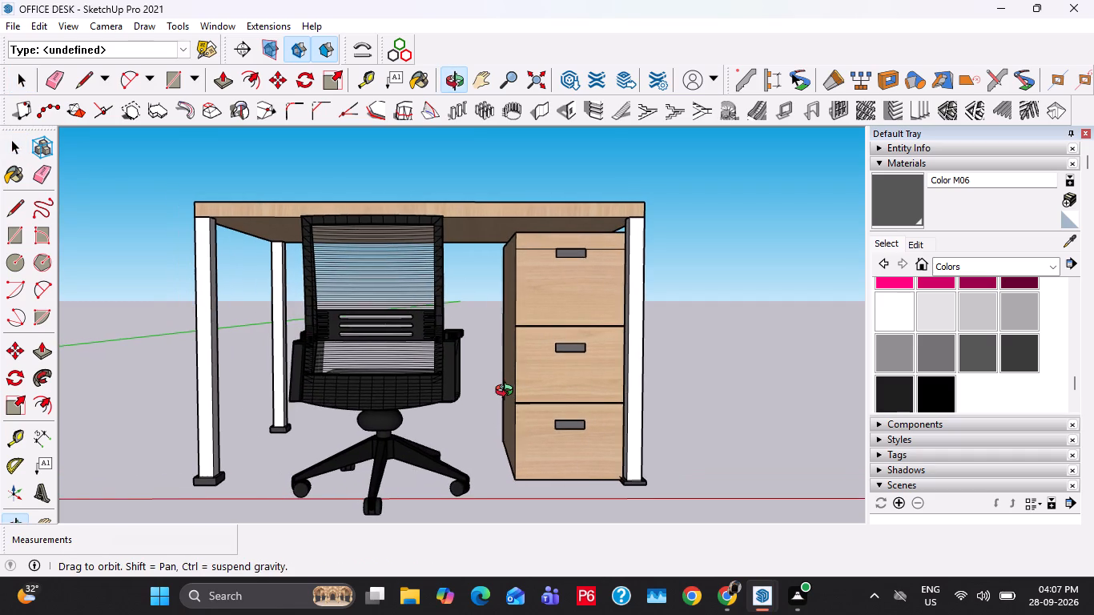
middle_click_drag(508, 392, 515, 392, "shift")
scroll(413, 396, "up", 1)
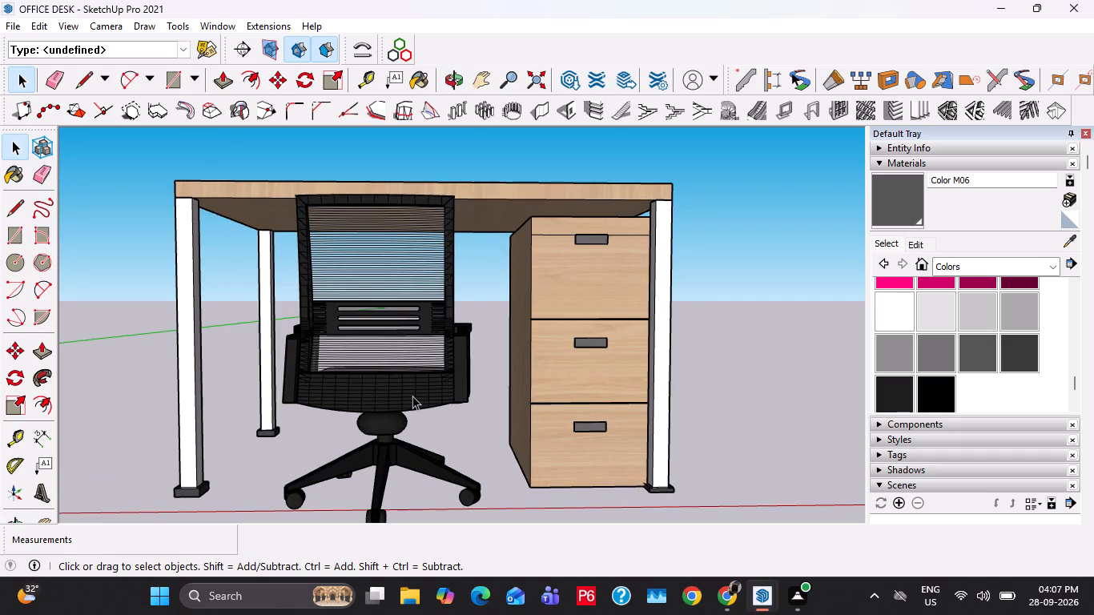
middle_click_drag(412, 396, 422, 372, "shift")
scroll(424, 370, "up", 1)
middle_click_drag(434, 370, 430, 372)
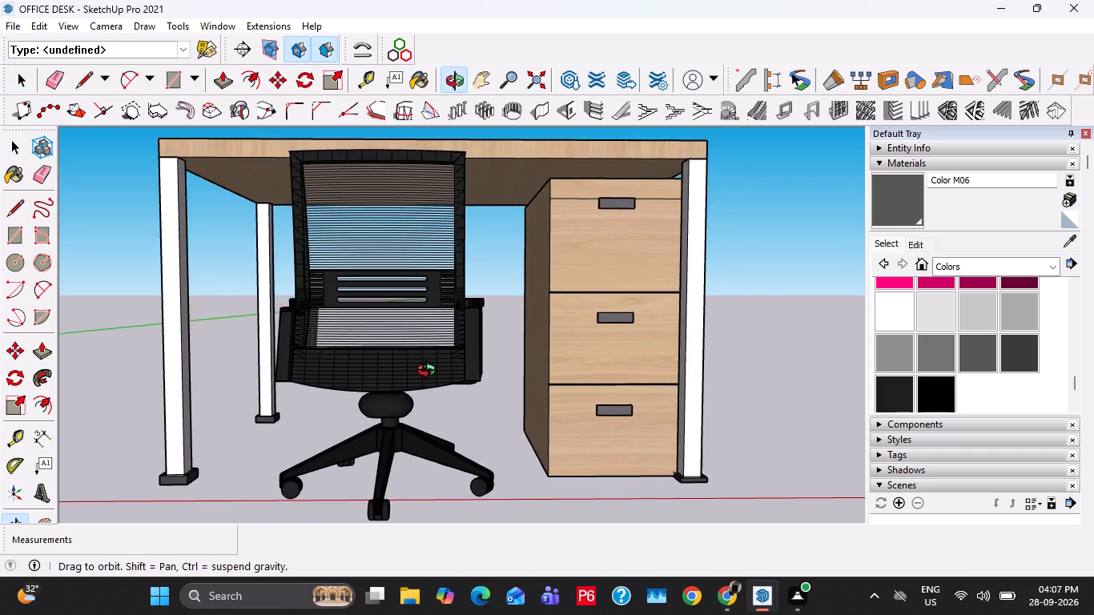
middle_click_drag(430, 372, 424, 372)
middle_click_drag(424, 372, 424, 375, "shift")
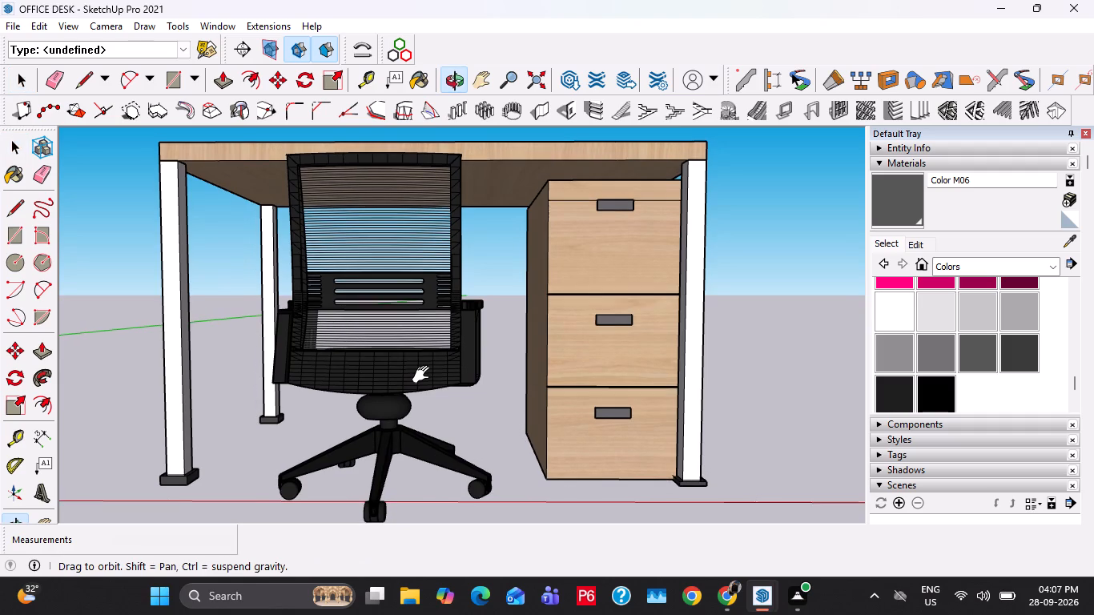
middle_click_drag(424, 375, 424, 380, "shift")
left_click(13, 32)
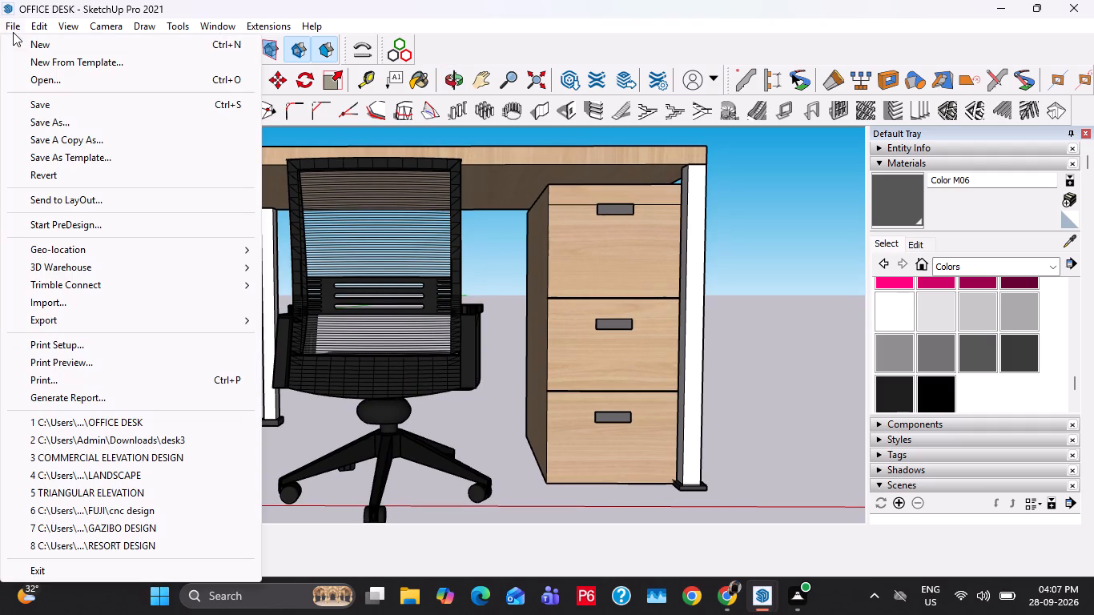
left_click(70, 319)
left_click(298, 338)
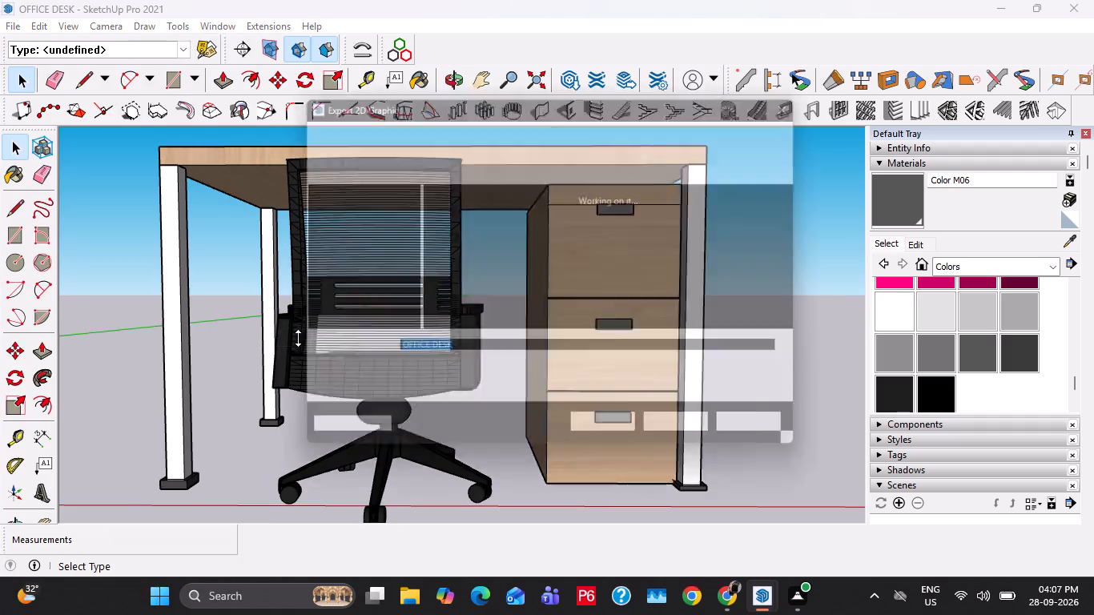
left_click(674, 432)
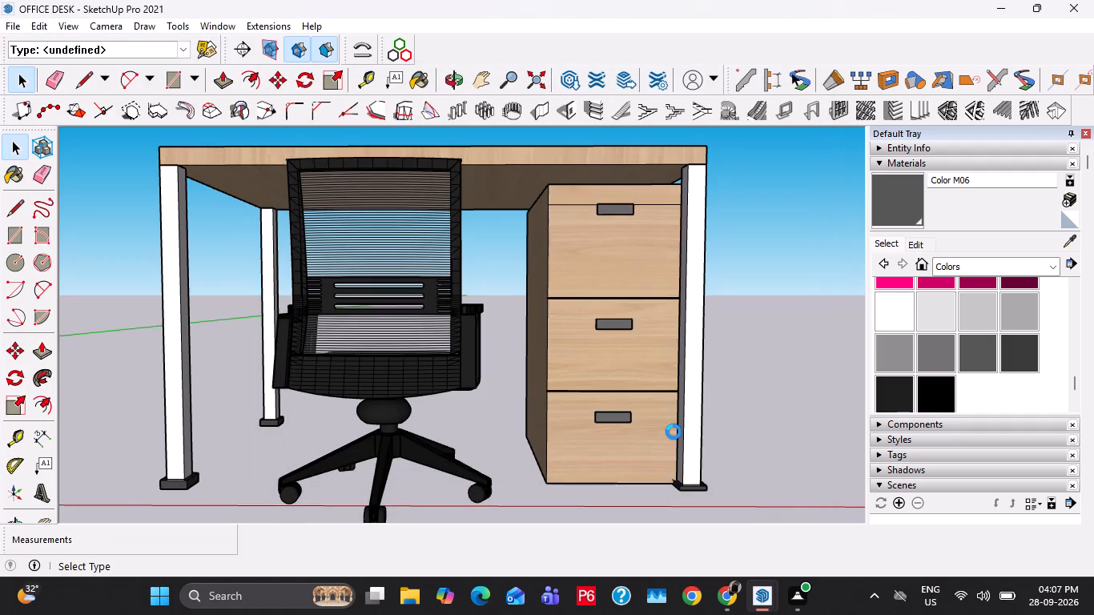
Export an angled view from the pedestal's outer side, with the chair behind it, as PNG image OFFICE DESK-2.
middle_click_drag(500, 351, 282, 388)
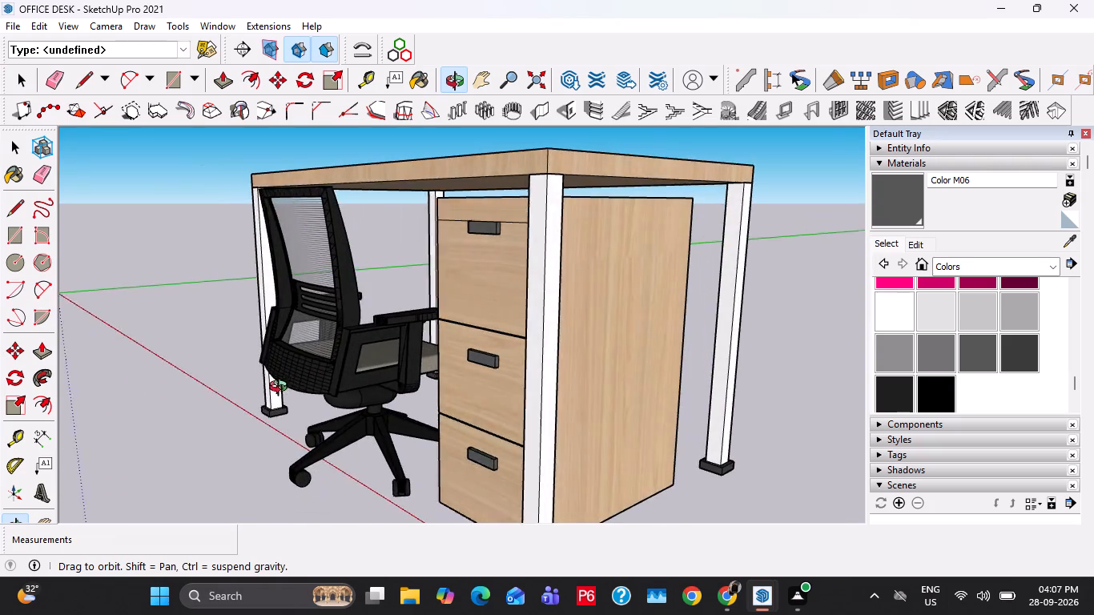
middle_click_drag(282, 388, 249, 390)
scroll(364, 321, "down", 3)
middle_click_drag(401, 349, 408, 346)
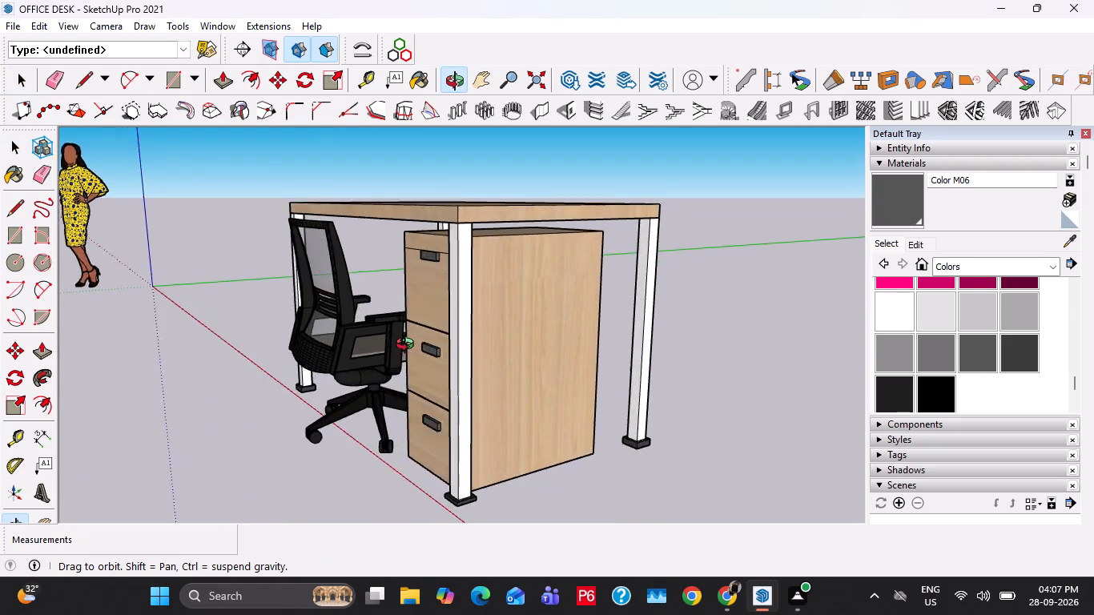
middle_click_drag(408, 346, 324, 356)
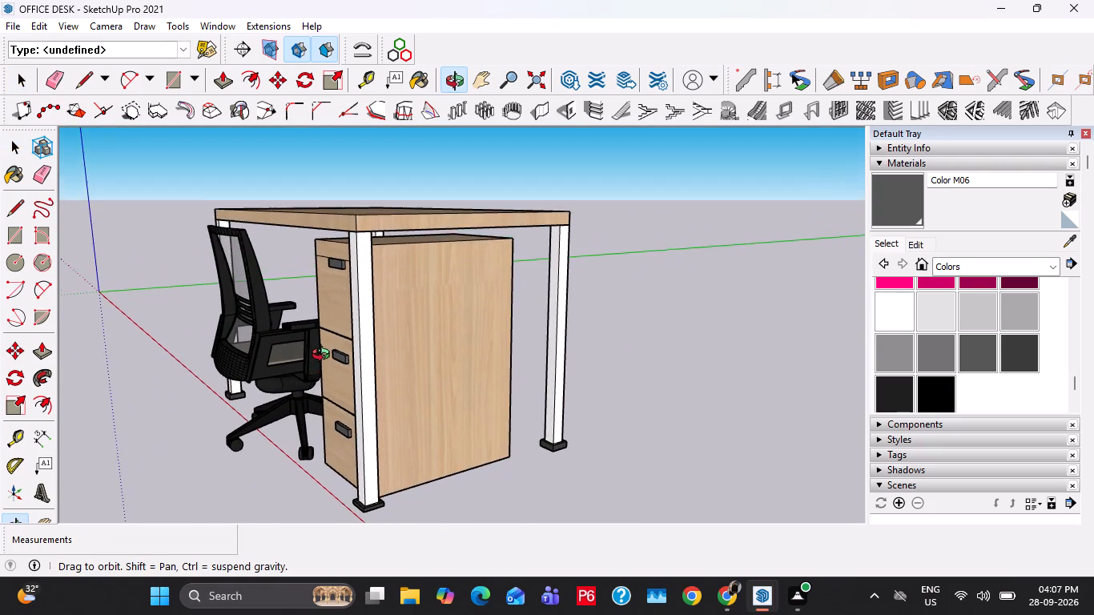
middle_click_drag(324, 356, 330, 364)
scroll(331, 370, "up", 1)
middle_click_drag(337, 381, 336, 359, "shift")
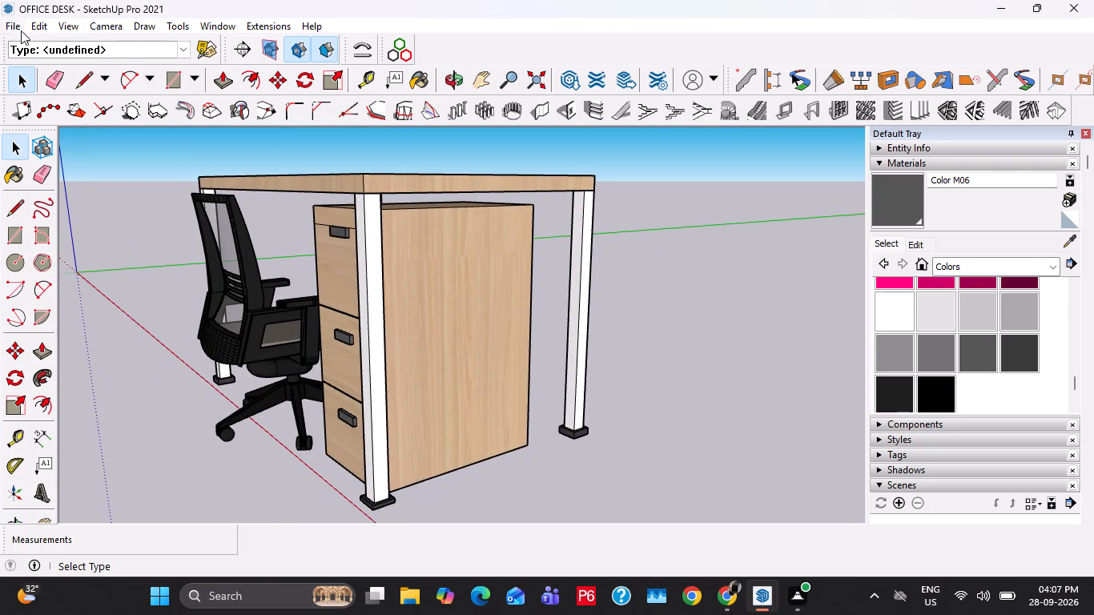
left_click(10, 28)
left_click(86, 324)
left_click(309, 336)
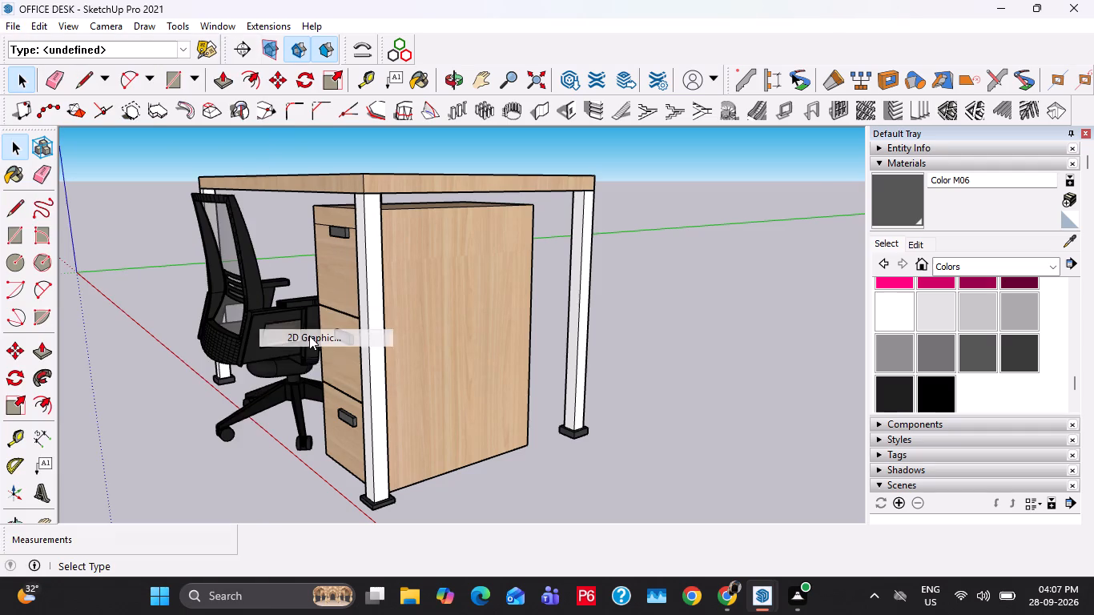
left_click(465, 355)
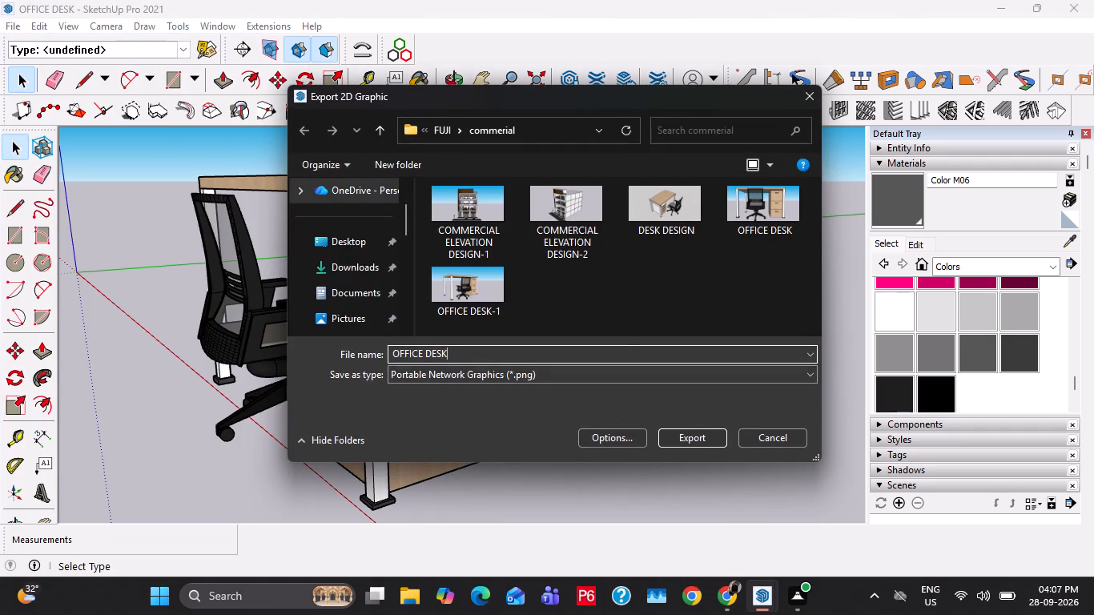
key("minus")
key("2")
left_click(696, 428)
Open the desk group and, inside it, the chair-side leg at the end without drawers for editing.
middle_click_drag(413, 378, 427, 383)
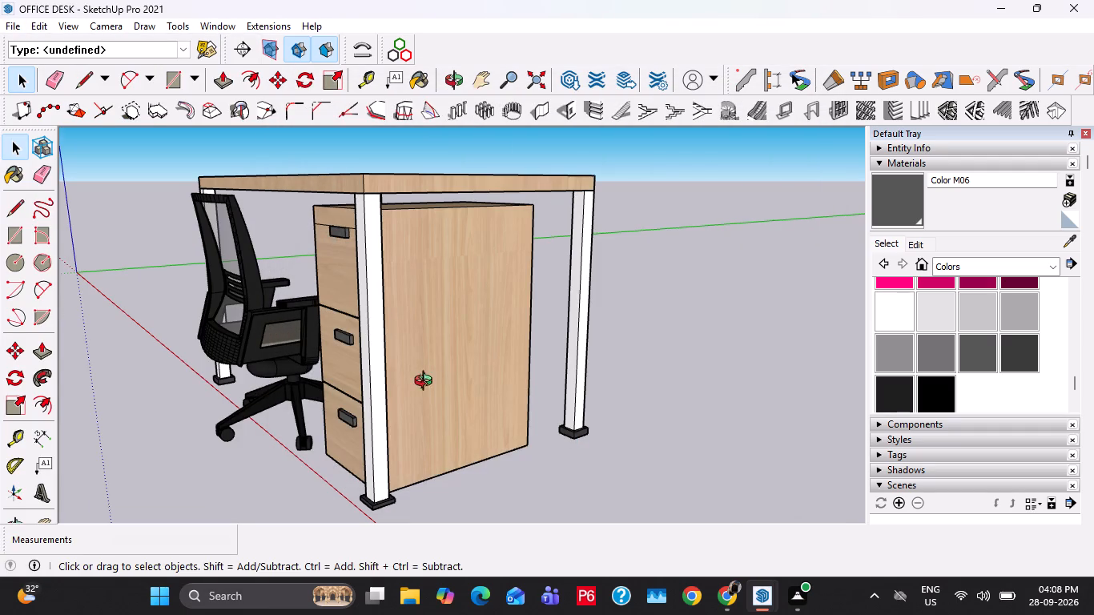
middle_click_drag(427, 383, 606, 381)
scroll(535, 338, "down", 4)
middle_click_drag(354, 392, 652, 407)
middle_click_drag(356, 396, 364, 317)
scroll(310, 400, "up", 2)
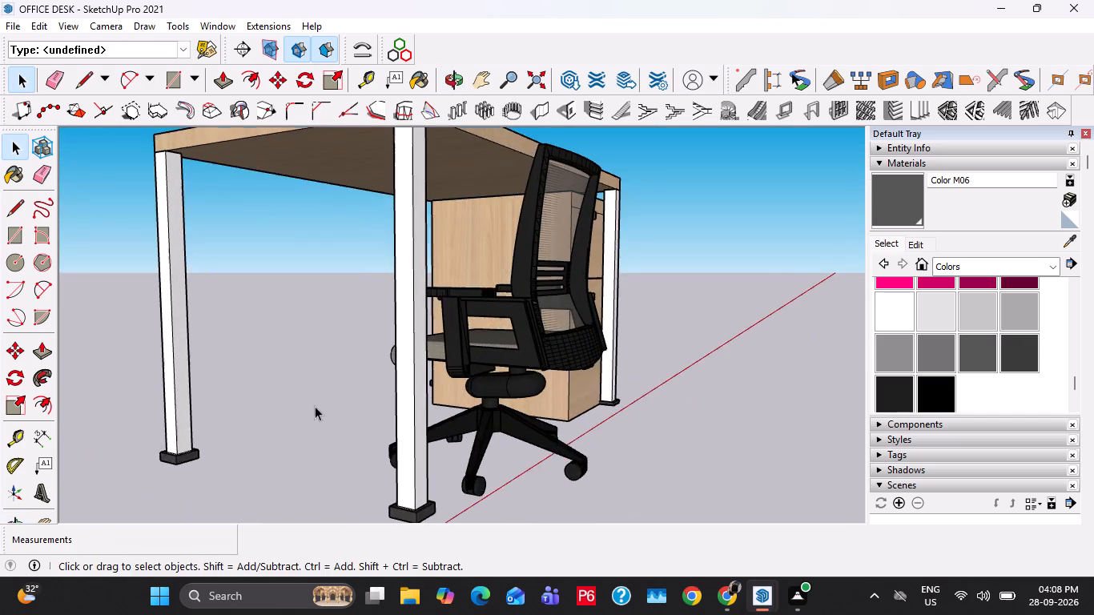
middle_click_drag(378, 432, 601, 456)
double_click(700, 464)
scroll(698, 465, "up", 3)
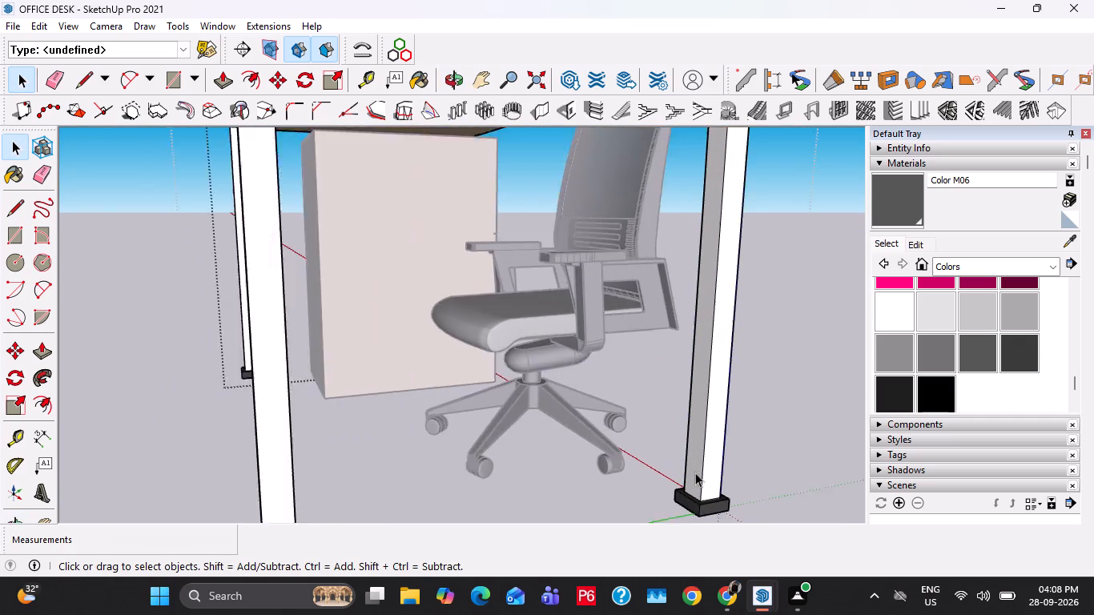
scroll(695, 472, "up", 5)
left_click(696, 488)
scroll(696, 491, "up", 3)
double_click(695, 492)
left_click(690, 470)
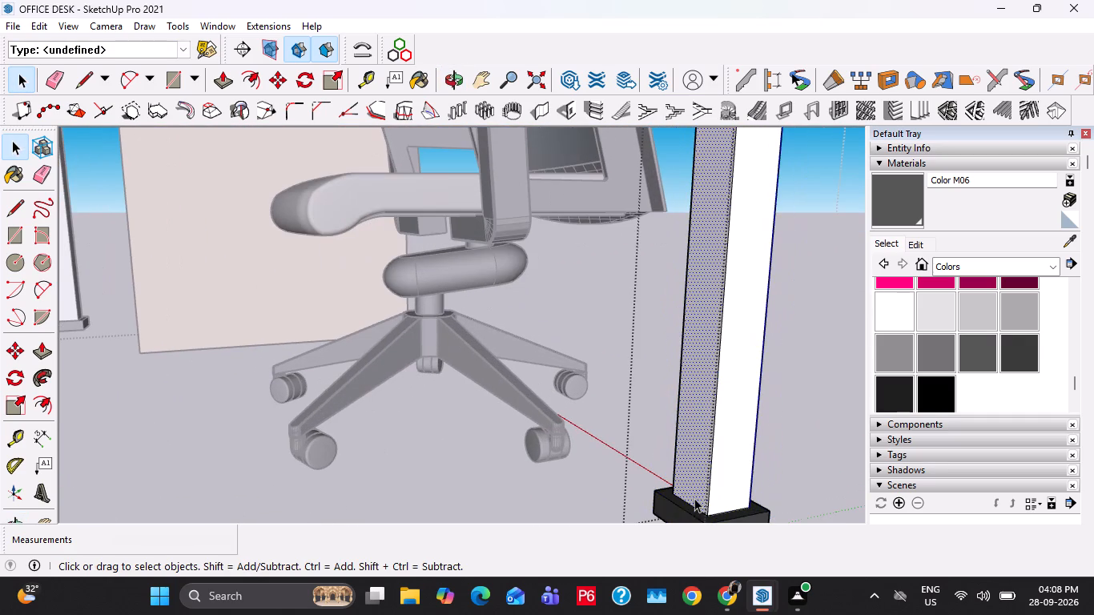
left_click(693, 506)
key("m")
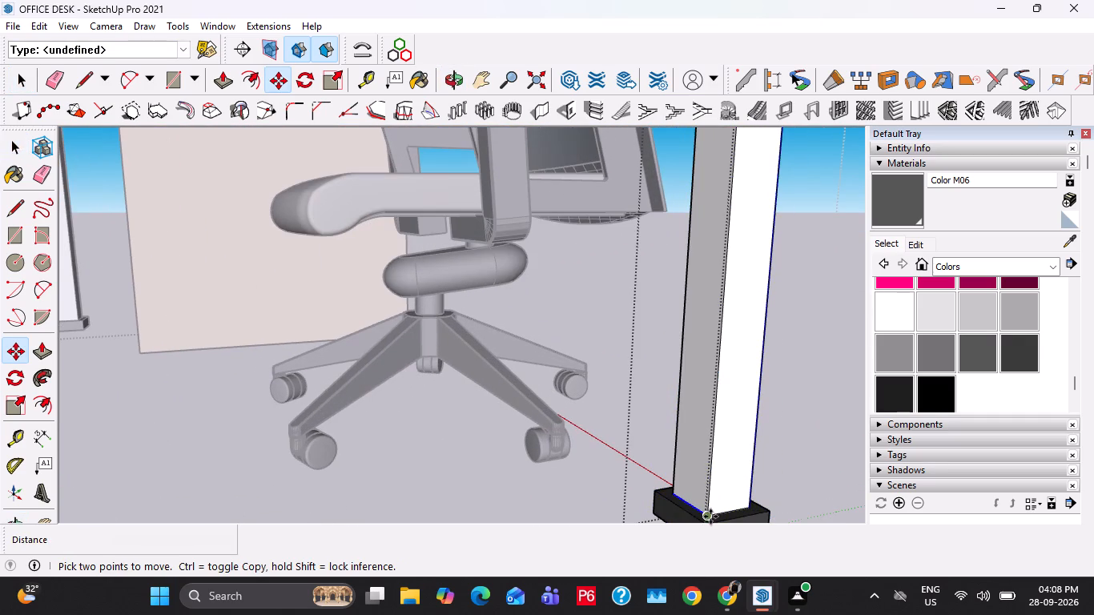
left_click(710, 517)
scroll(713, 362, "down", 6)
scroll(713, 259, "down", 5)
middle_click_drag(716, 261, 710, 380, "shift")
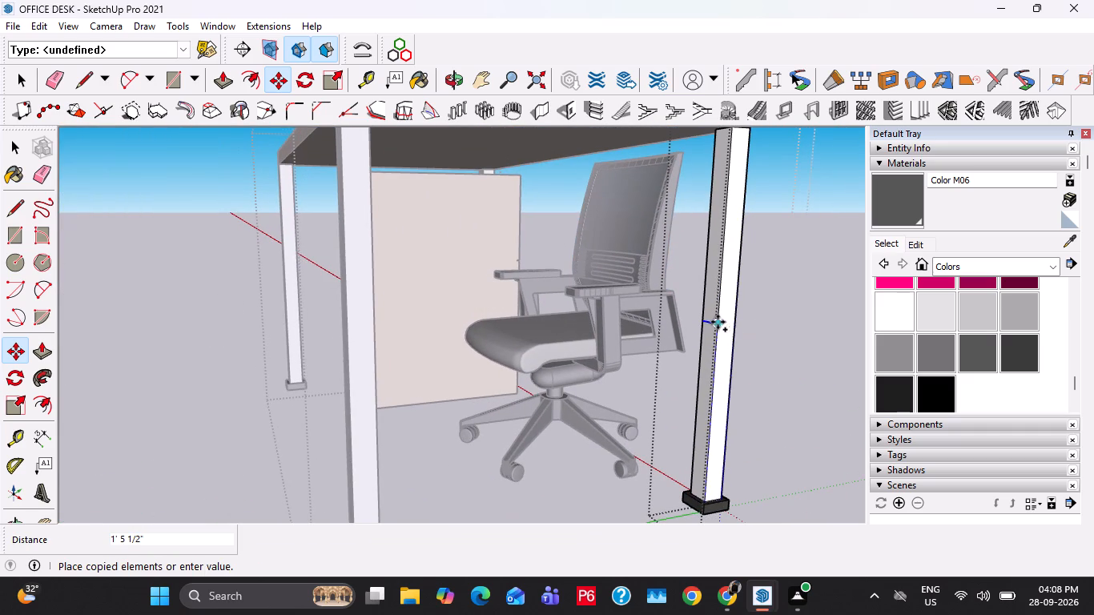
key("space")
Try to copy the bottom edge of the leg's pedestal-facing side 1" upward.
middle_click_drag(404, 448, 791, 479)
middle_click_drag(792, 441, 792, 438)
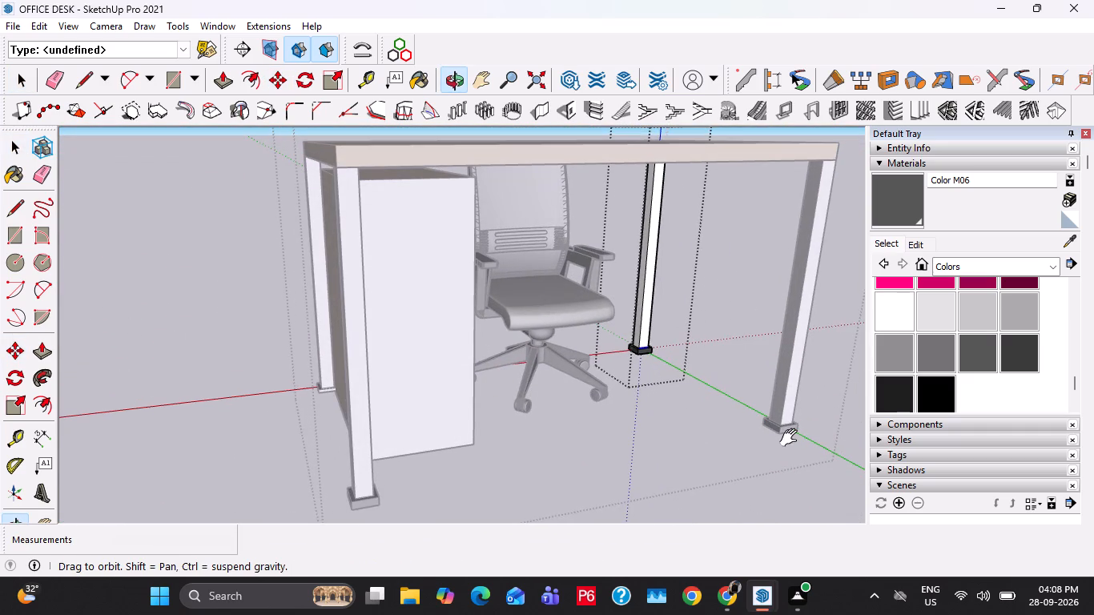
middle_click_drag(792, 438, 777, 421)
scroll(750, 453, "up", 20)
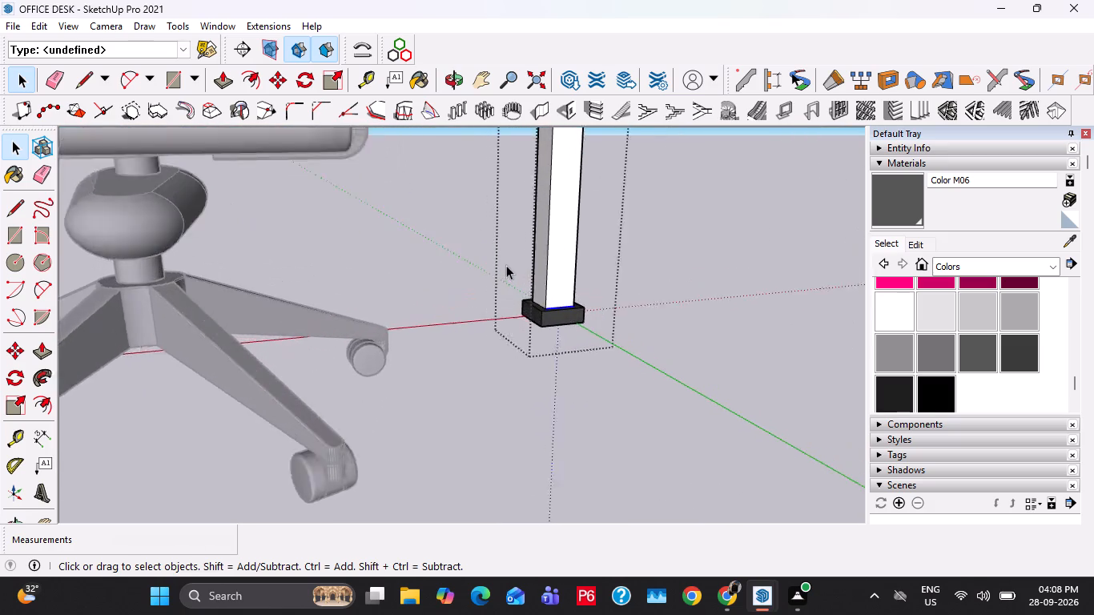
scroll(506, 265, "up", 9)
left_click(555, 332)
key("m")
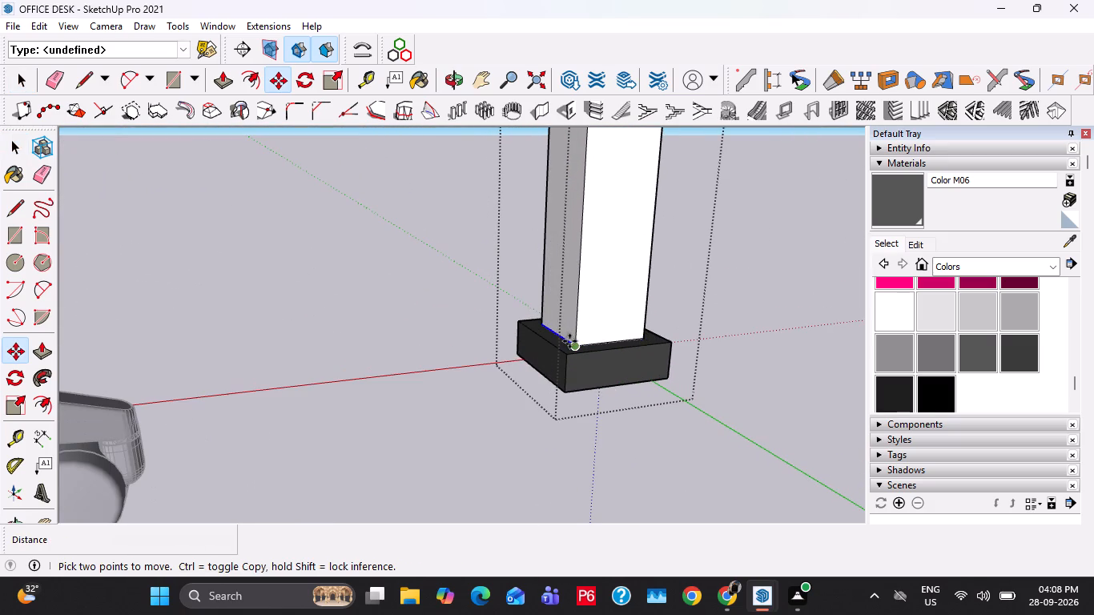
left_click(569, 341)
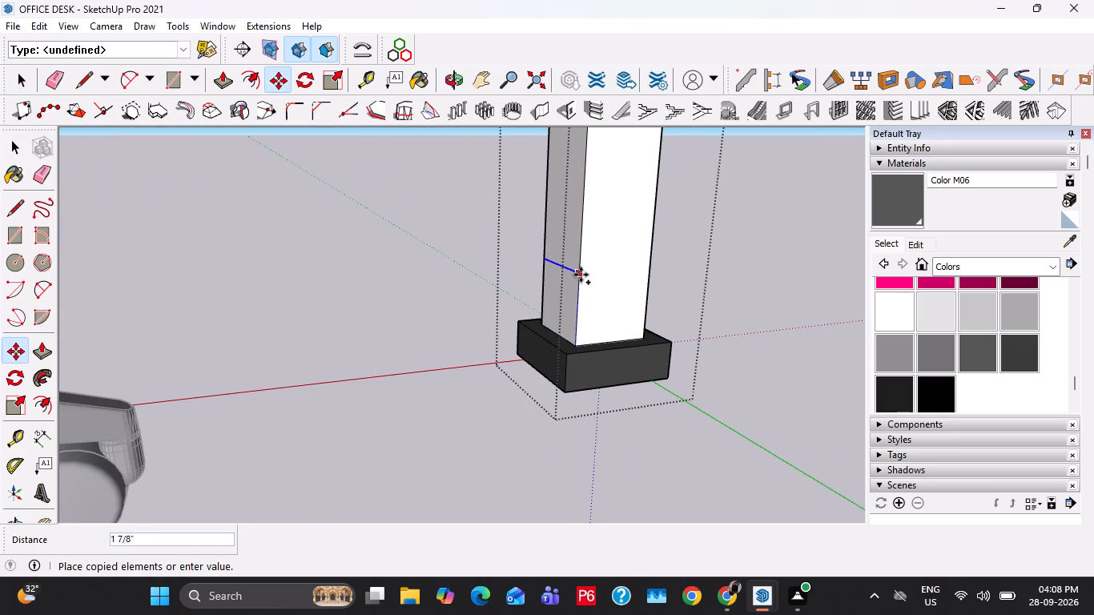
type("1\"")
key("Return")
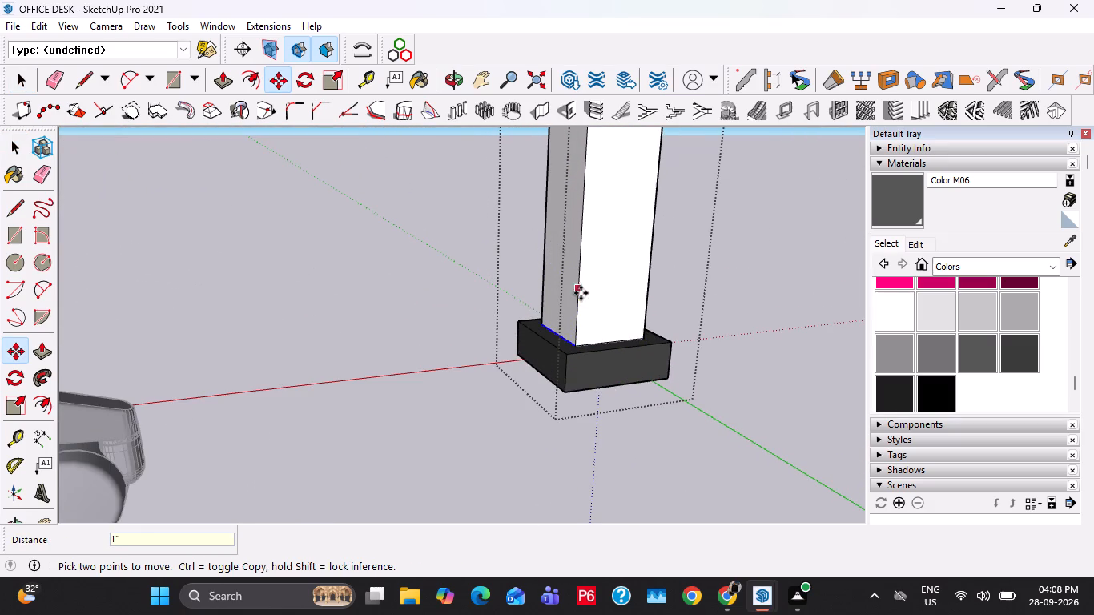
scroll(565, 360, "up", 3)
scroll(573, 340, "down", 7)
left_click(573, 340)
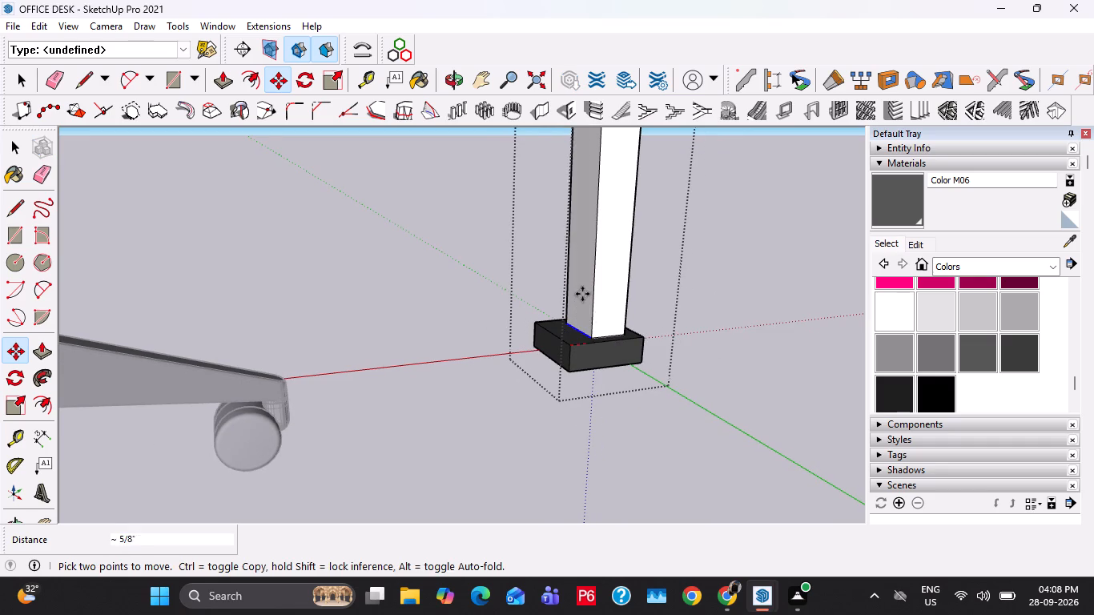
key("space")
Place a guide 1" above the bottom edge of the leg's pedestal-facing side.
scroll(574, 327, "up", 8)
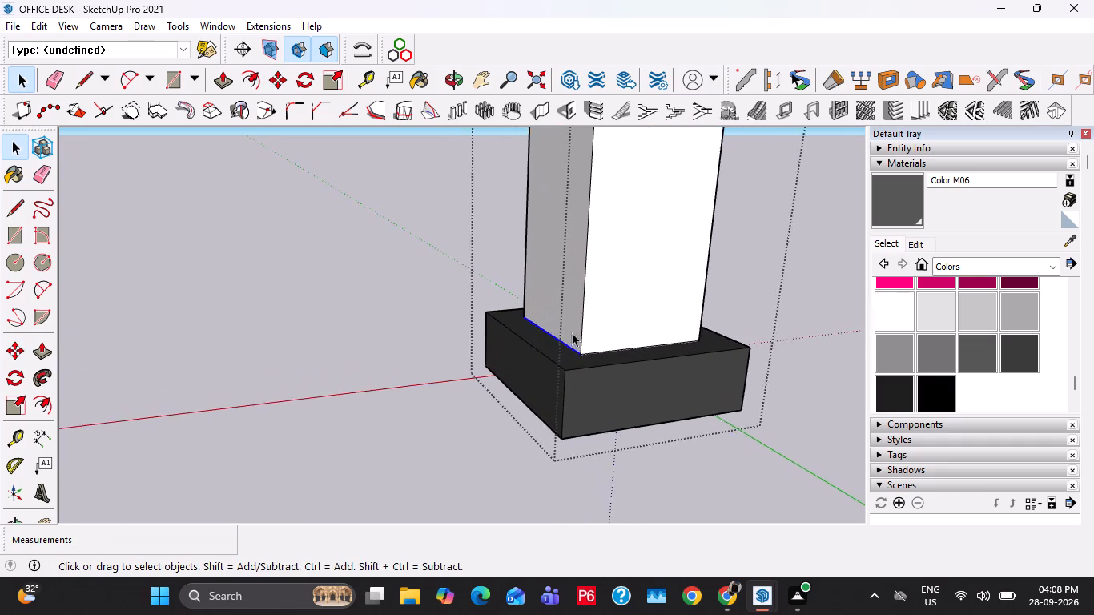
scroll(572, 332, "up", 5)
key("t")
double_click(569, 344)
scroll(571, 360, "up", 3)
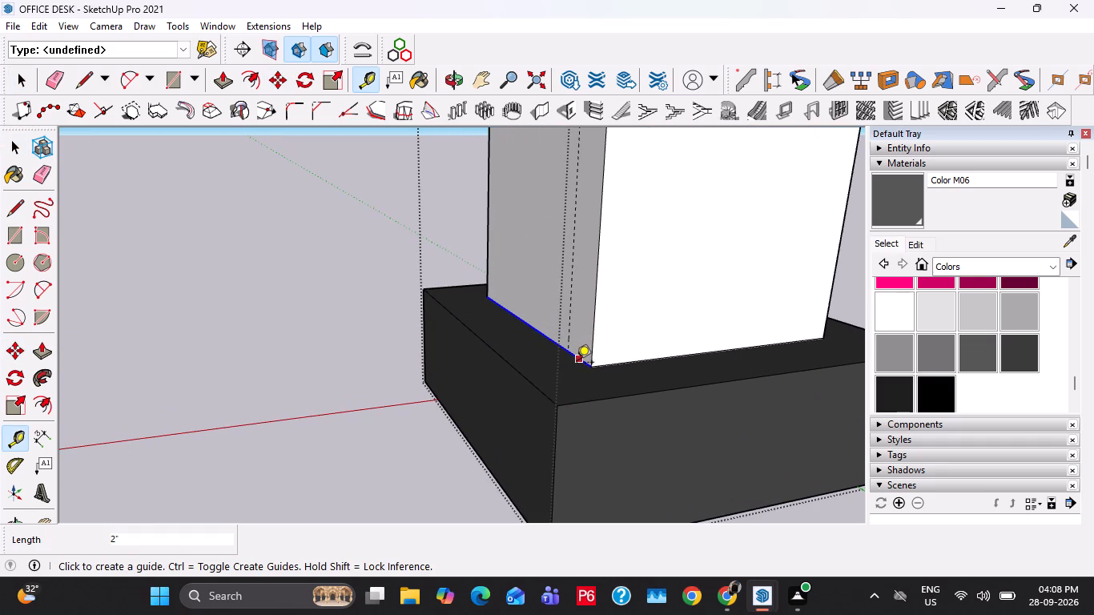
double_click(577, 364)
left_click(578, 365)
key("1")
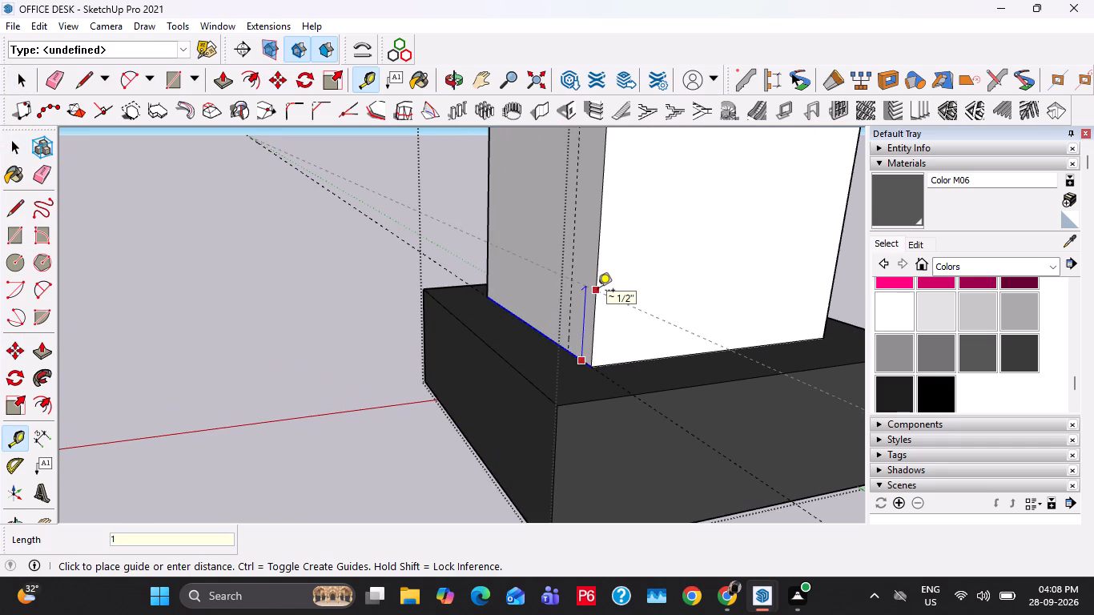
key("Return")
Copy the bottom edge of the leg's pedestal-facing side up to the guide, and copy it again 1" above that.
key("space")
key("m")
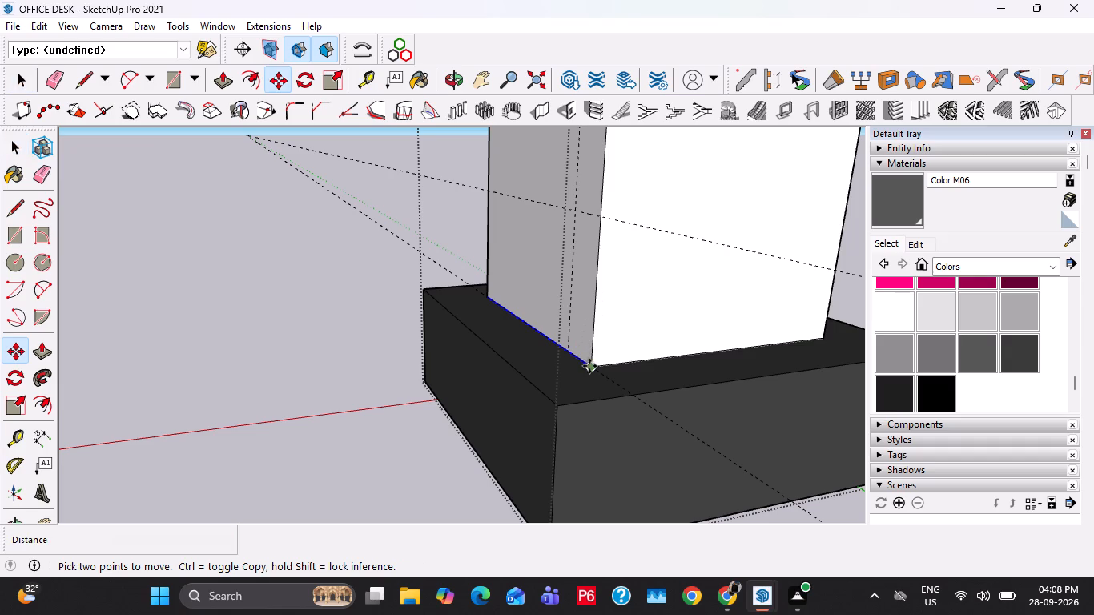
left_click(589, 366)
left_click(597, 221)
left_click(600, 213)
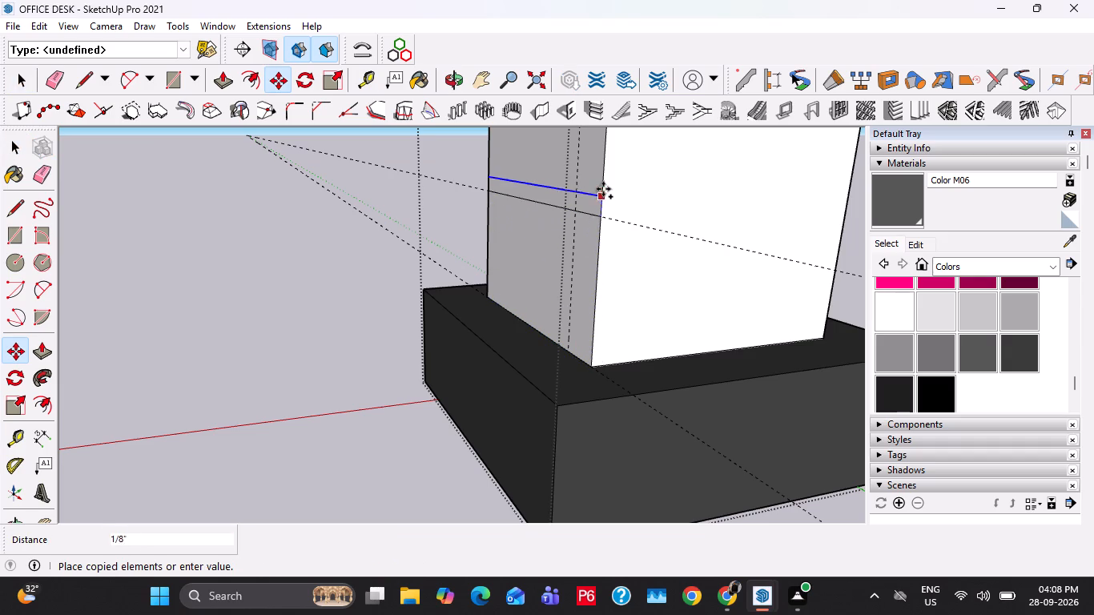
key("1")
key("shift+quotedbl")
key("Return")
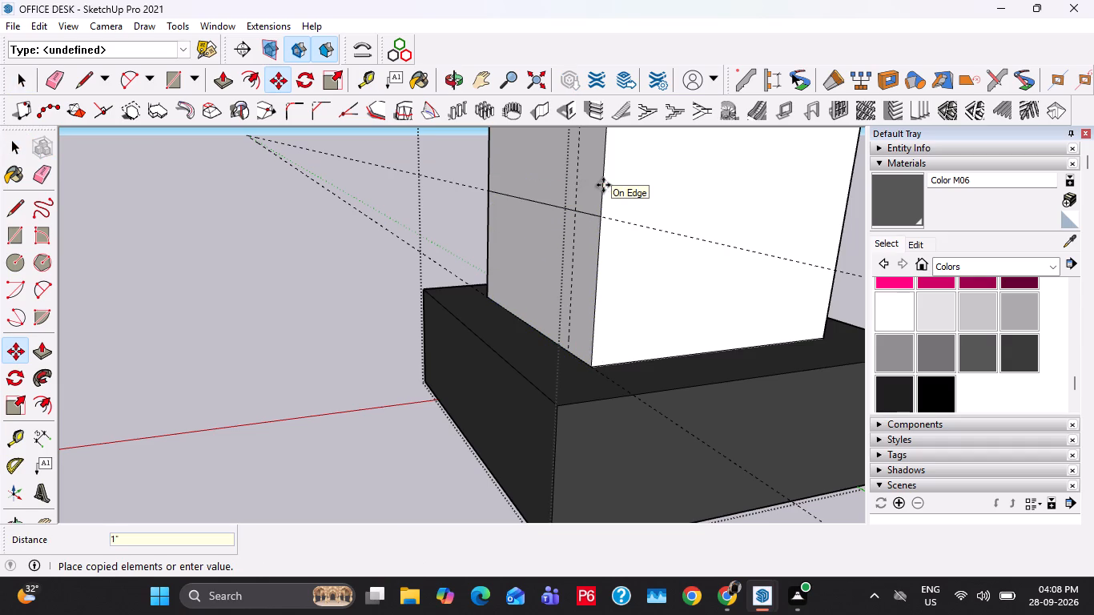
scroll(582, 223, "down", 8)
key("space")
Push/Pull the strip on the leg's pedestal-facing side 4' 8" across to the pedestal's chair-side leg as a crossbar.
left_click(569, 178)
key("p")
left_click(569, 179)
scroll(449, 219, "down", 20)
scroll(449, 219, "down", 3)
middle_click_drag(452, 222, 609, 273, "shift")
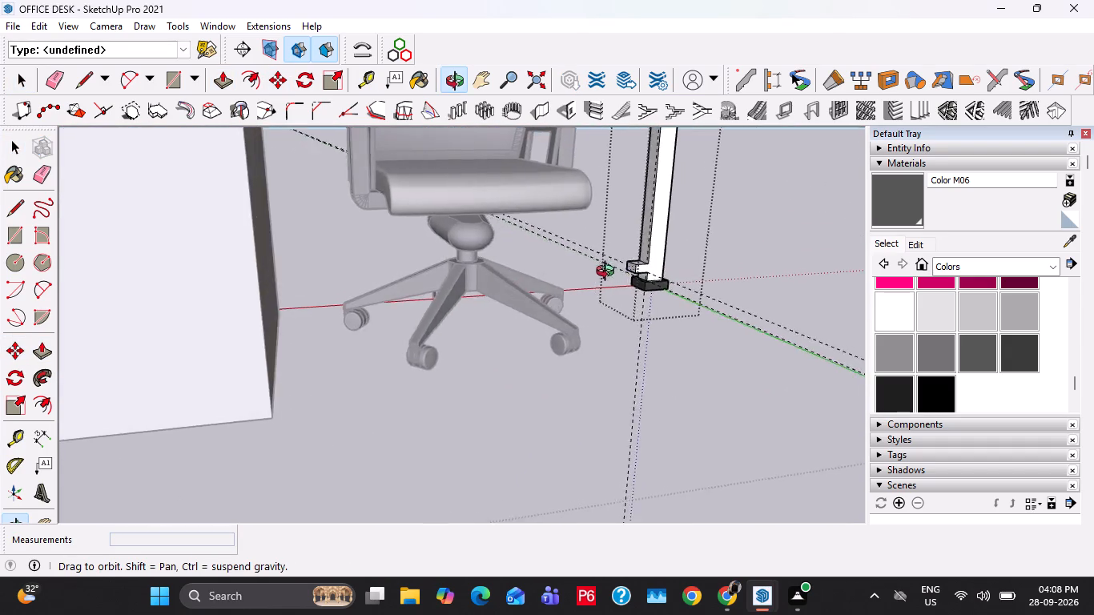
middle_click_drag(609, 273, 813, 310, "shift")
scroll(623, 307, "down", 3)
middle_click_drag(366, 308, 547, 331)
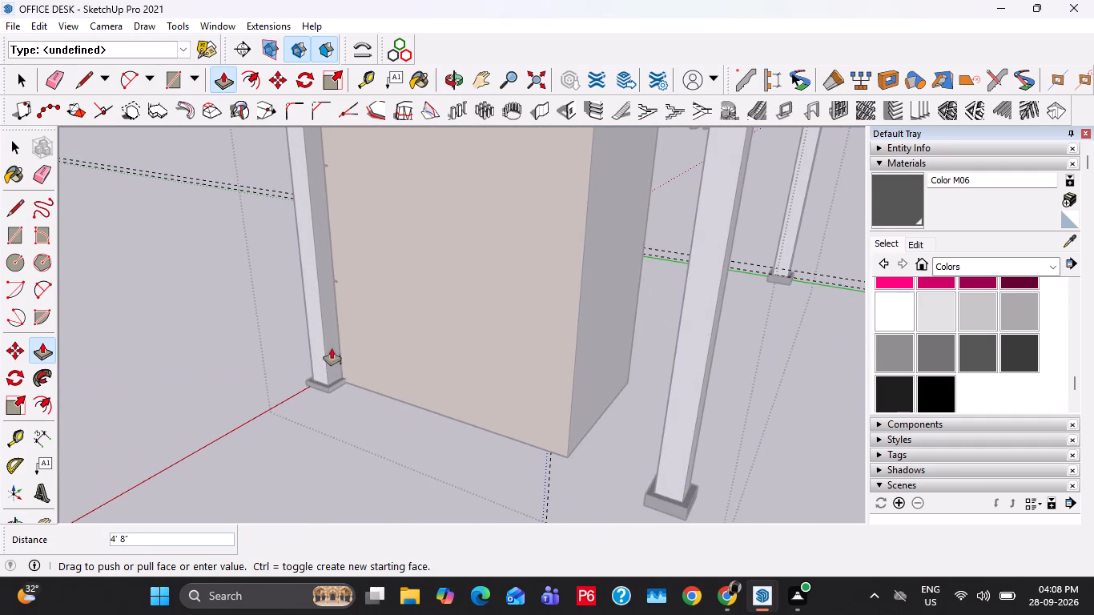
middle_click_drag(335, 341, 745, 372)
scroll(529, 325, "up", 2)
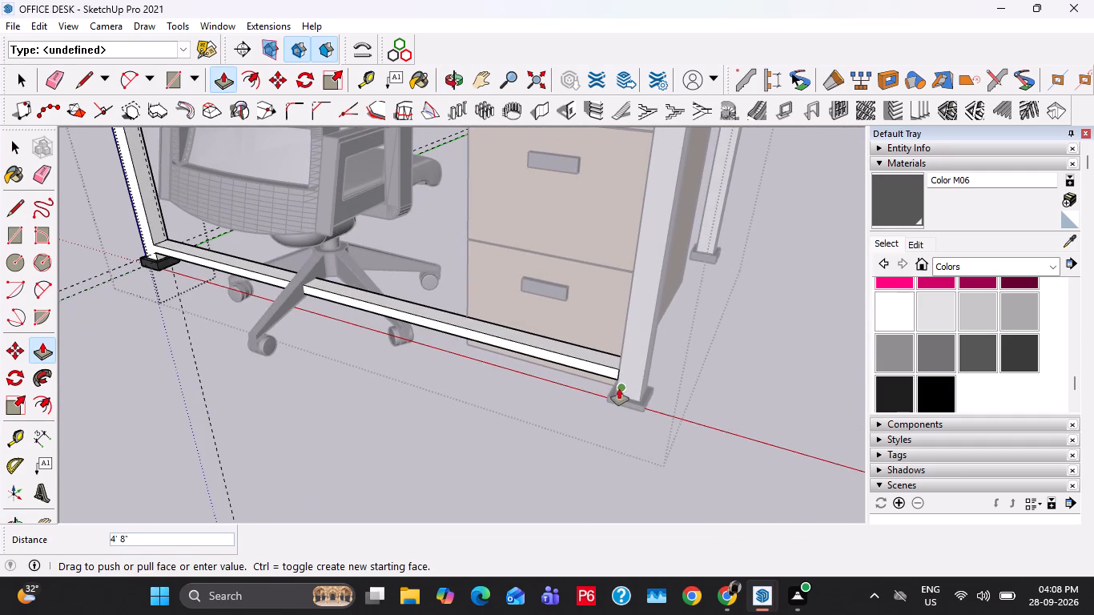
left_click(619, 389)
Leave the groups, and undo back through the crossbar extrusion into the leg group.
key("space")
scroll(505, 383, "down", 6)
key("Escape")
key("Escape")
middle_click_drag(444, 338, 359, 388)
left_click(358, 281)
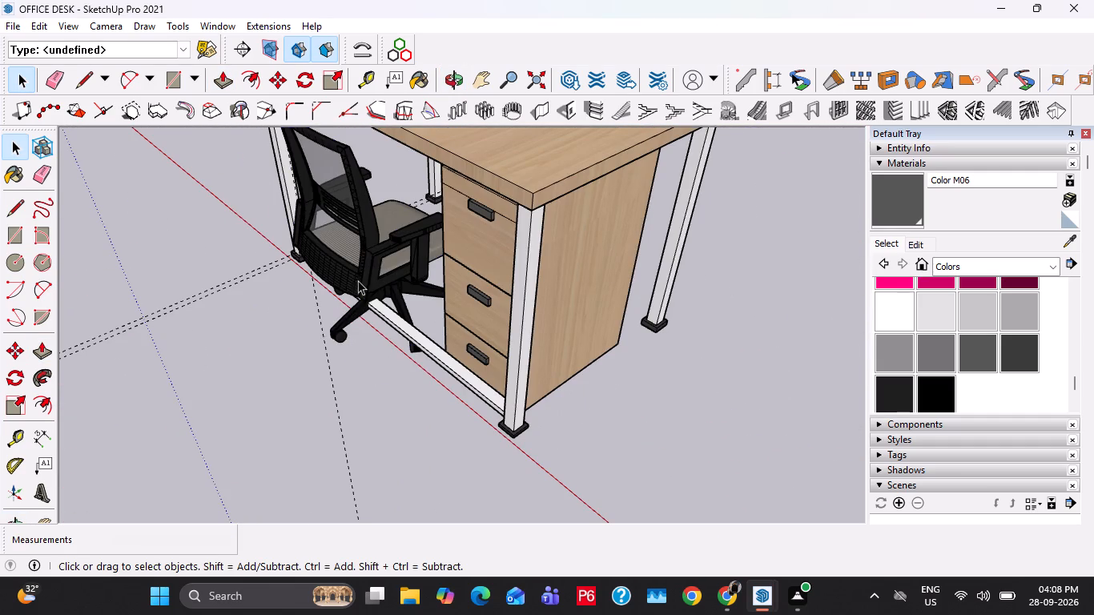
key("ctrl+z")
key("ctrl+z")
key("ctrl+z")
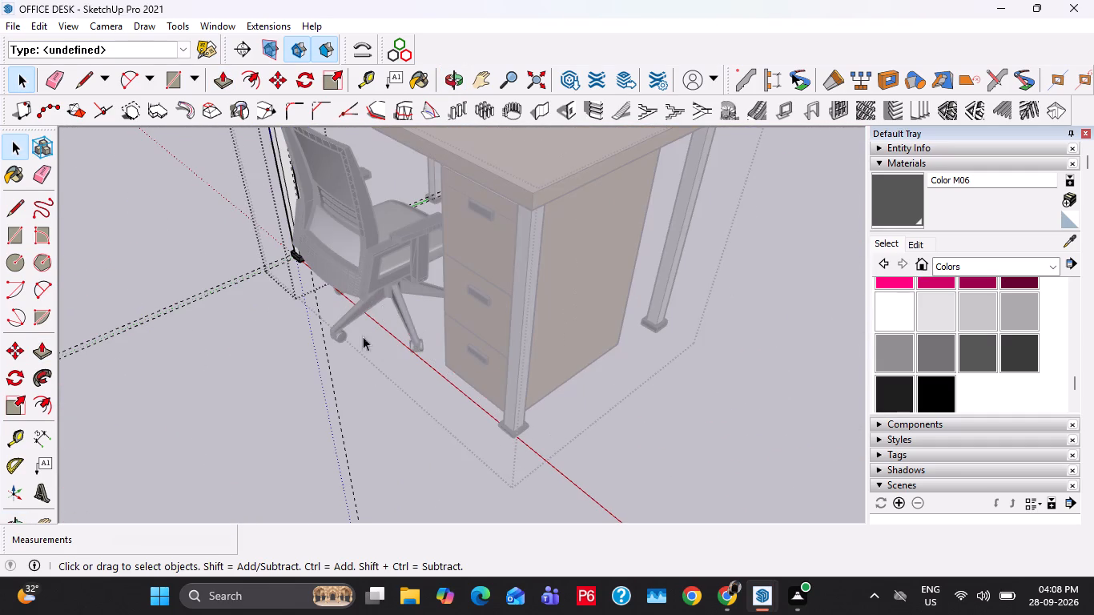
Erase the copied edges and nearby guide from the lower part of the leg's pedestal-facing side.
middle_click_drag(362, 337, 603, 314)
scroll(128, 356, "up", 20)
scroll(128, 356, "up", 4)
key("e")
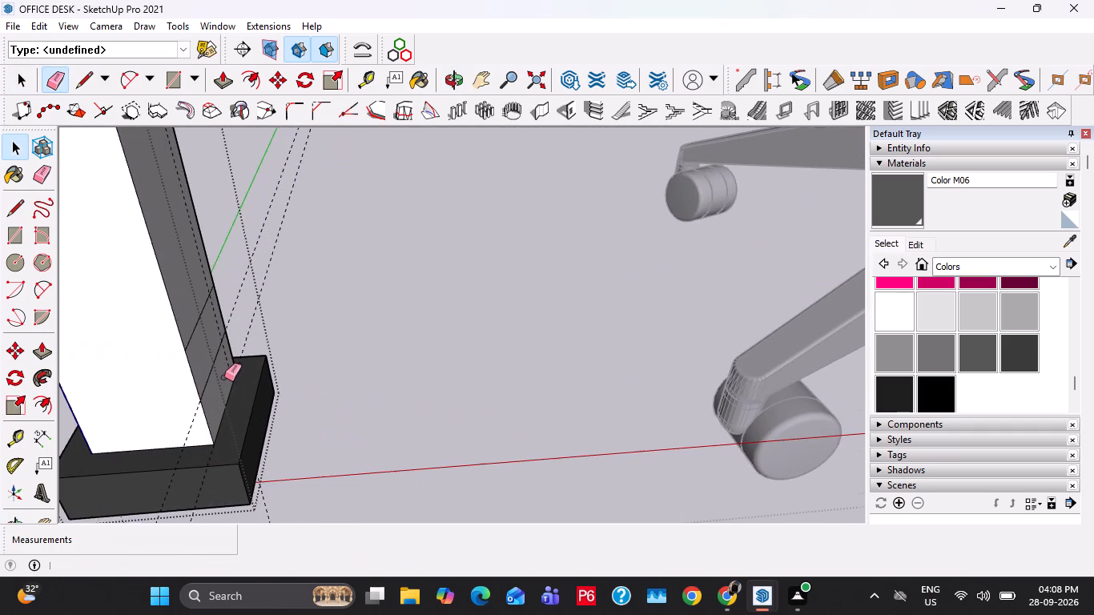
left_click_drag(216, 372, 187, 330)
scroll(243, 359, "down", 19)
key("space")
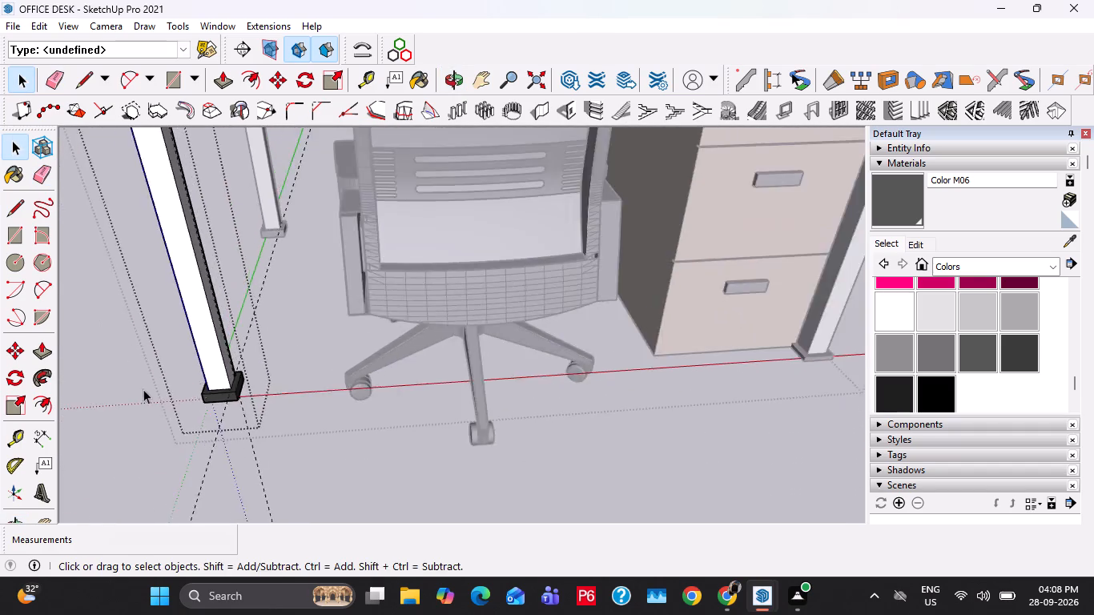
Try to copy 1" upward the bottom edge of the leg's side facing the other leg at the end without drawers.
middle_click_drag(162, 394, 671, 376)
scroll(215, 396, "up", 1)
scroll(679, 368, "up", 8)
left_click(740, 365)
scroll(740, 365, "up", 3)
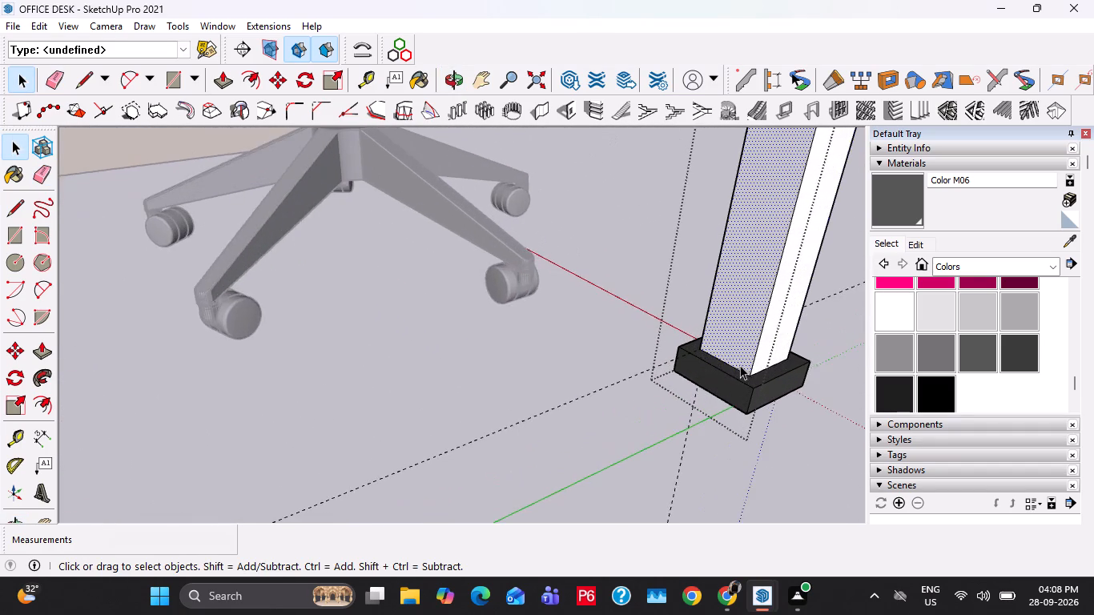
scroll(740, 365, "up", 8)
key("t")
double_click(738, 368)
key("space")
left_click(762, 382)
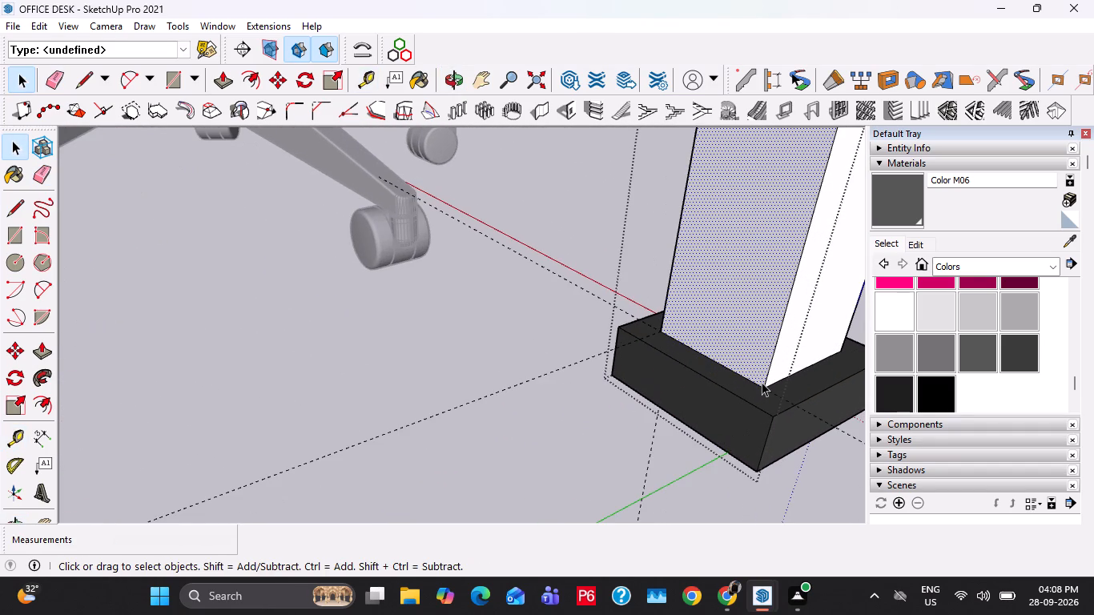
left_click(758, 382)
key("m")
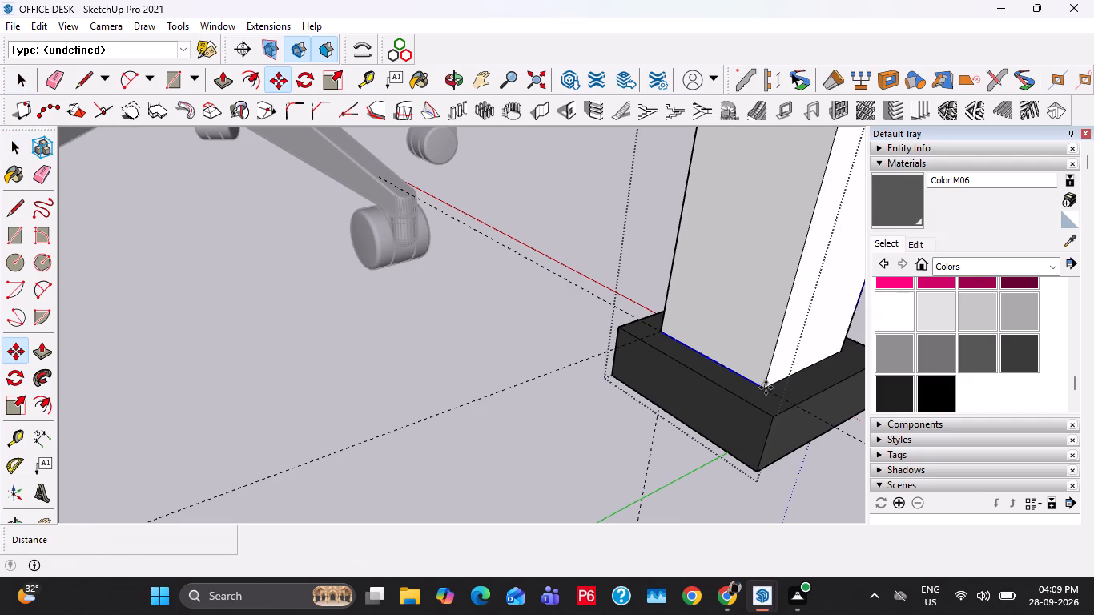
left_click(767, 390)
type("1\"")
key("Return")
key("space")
Place a guide 1" above the bottom edge of the leg side facing the other leg at this desk end.
scroll(725, 372, "down", 10)
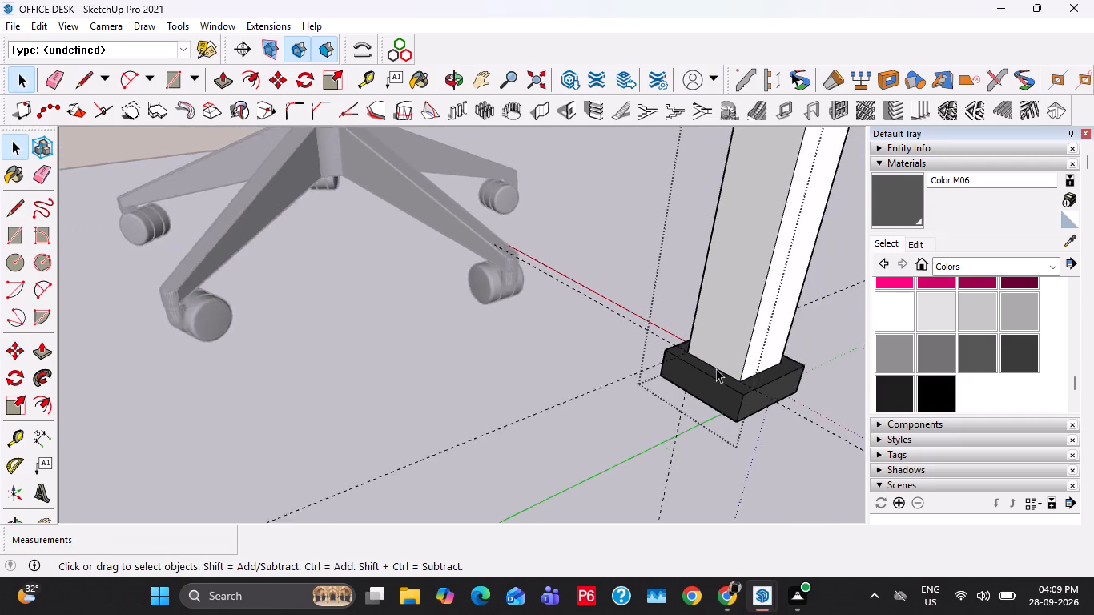
scroll(716, 368, "down", 2)
scroll(723, 362, "up", 13)
key("t")
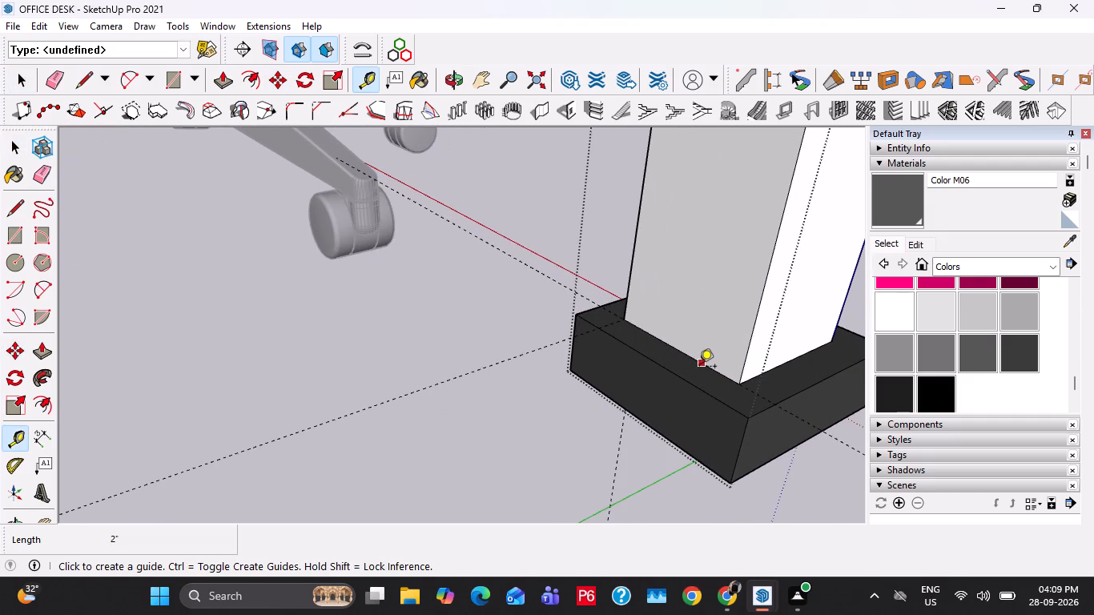
left_click(699, 368)
type("1\"")
key("Return")
key("space")
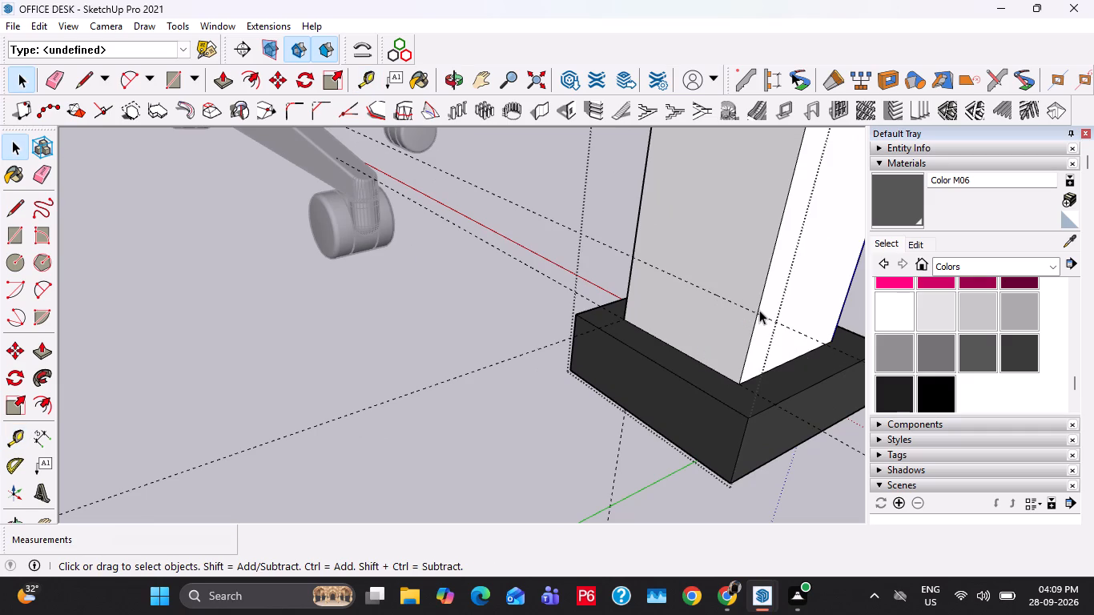
Copy that side's bottom edge up to the guide, and copy it again 1" above that to outline a strip.
key("l")
key("space")
left_click(732, 380)
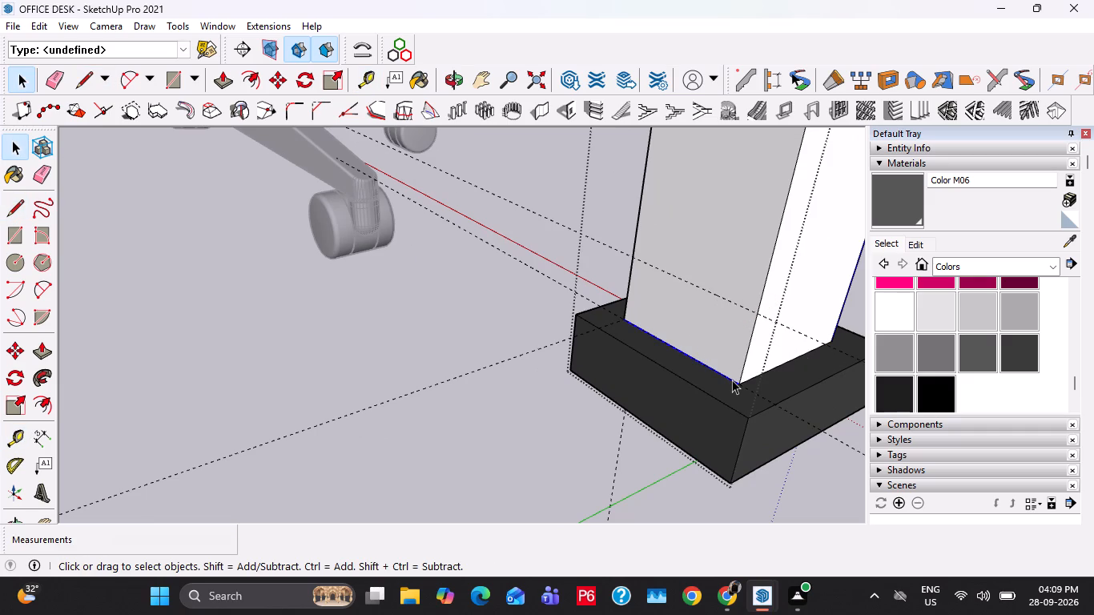
key("m")
left_click(736, 388)
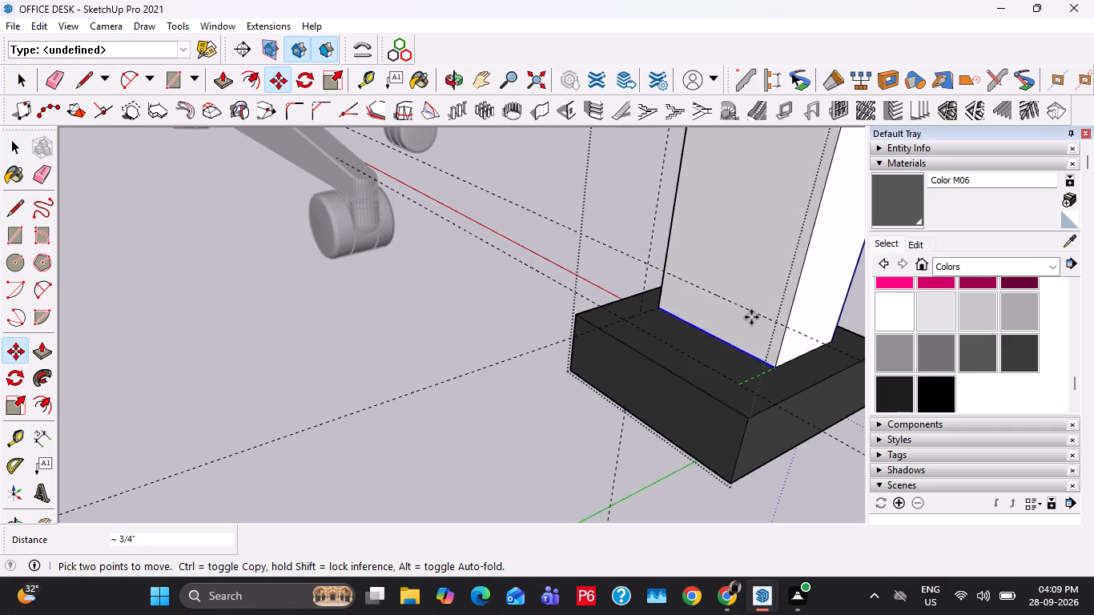
left_click(754, 319)
left_click(754, 313)
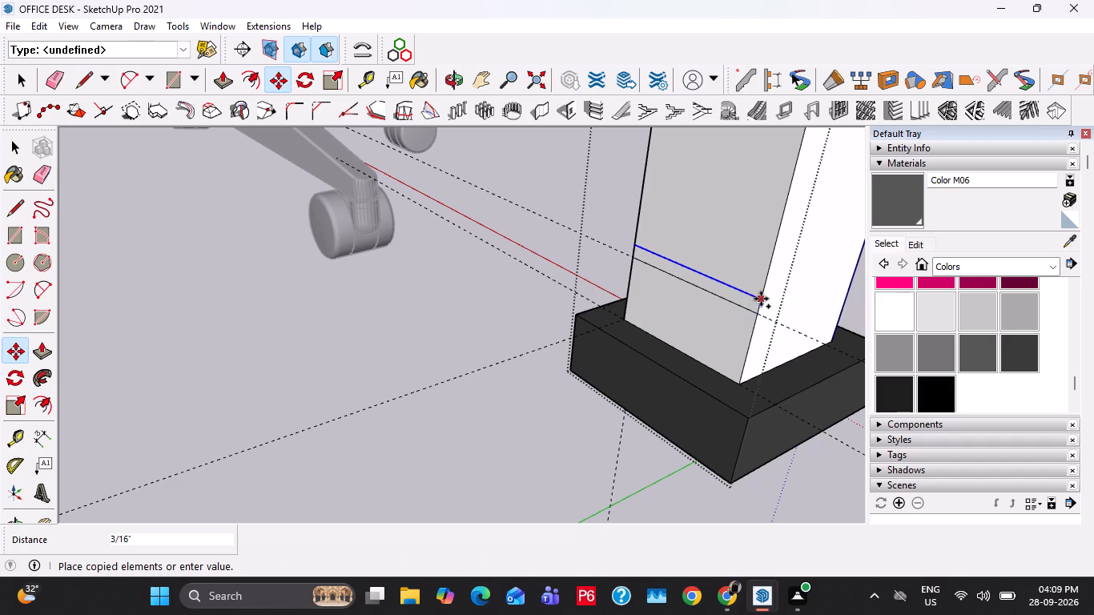
type("1\"")
key("Return")
key("space")
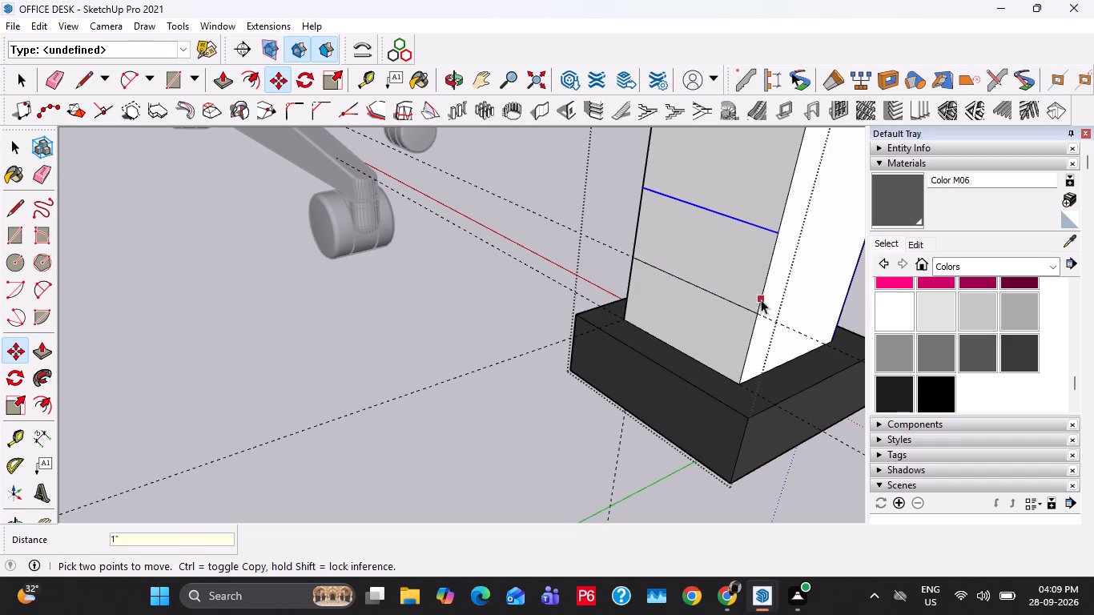
Push/Pull the outlined strip across to the opposite leg, forming a low crossbar 2' 8" long at the end without drawers.
left_click(746, 275)
scroll(739, 278, "down", 7)
key("p")
left_click(738, 279)
scroll(730, 287, "down", 9)
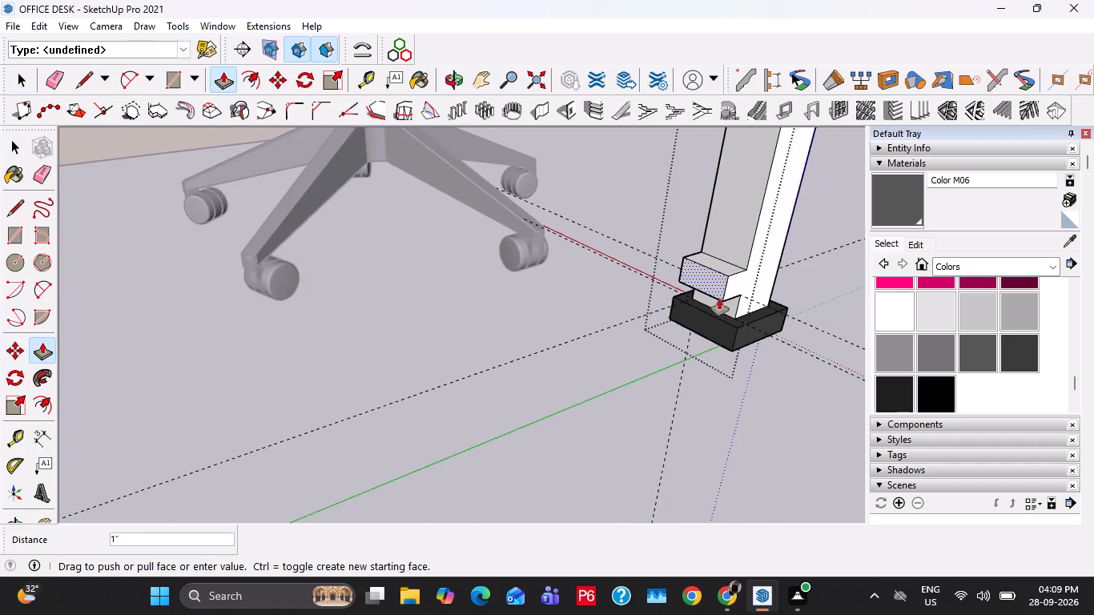
scroll(719, 299, "down", 10)
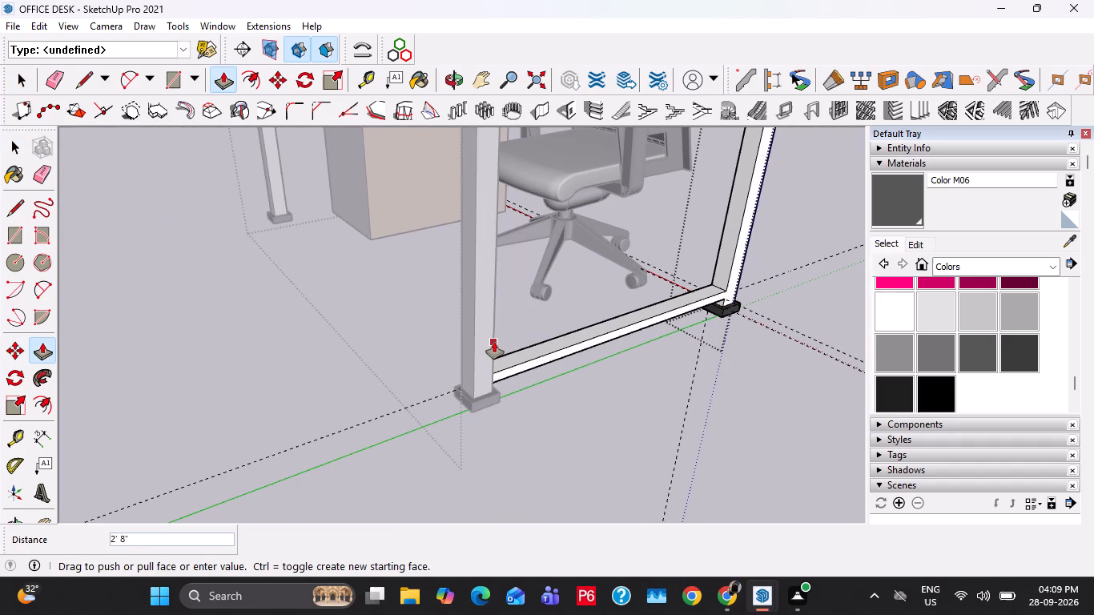
left_click(494, 342)
Open the back leg at the end without drawers and place guides 1" and 2" above the bottom edge of its pedestal-facing side.
middle_click_drag(502, 384, 291, 412)
scroll(232, 356, "up", 12)
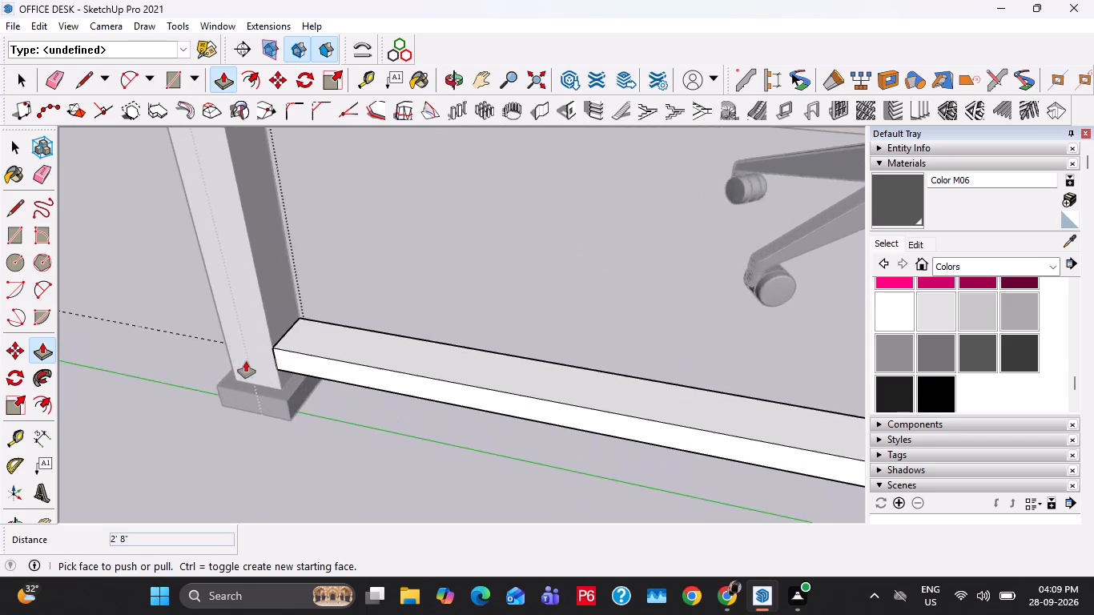
scroll(246, 361, "up", 4)
middle_click_drag(257, 363, 441, 352)
scroll(562, 382, "down", 15)
middle_click_drag(554, 400, 581, 399)
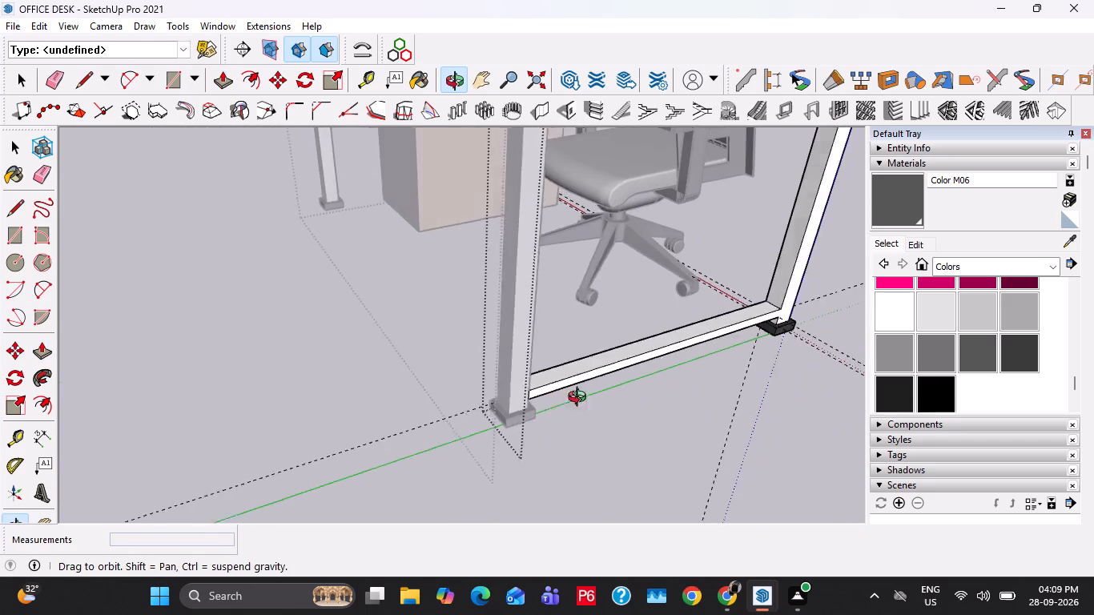
middle_click_drag(581, 399, 856, 465)
scroll(694, 320, "up", 18)
key("space")
double_click(742, 291)
scroll(722, 291, "up", 3)
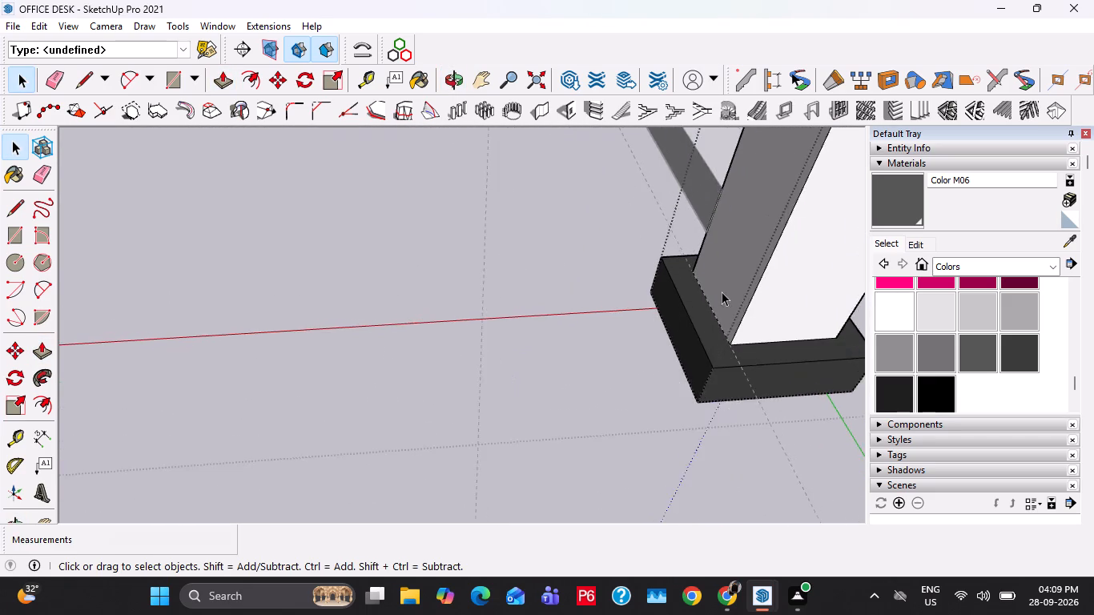
scroll(722, 291, "up", 6)
left_click(720, 341)
key("t")
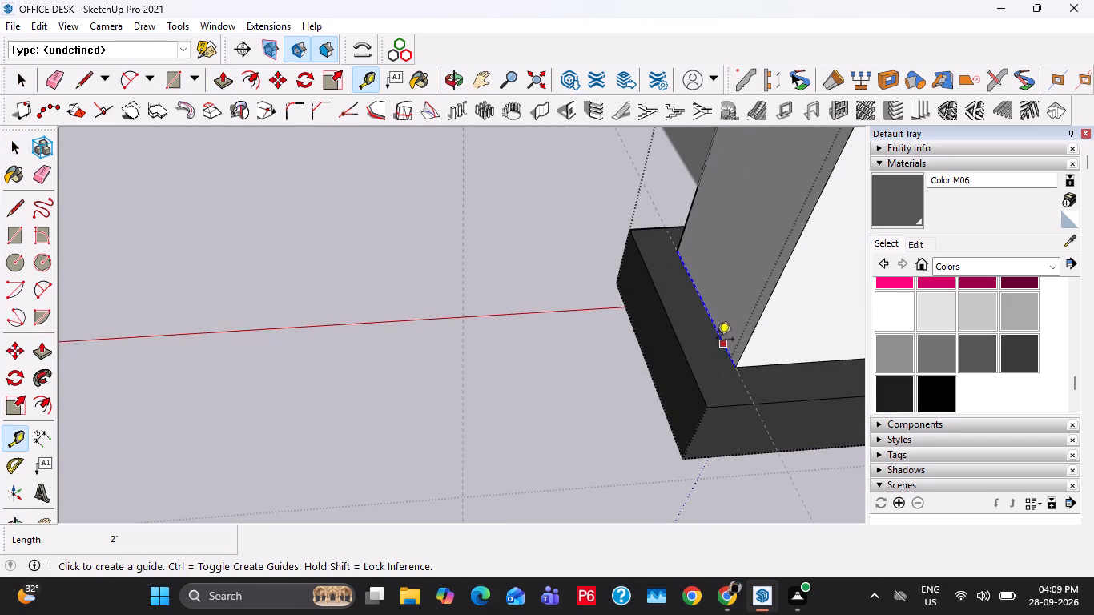
left_click(716, 336)
type("1\"")
key("Return")
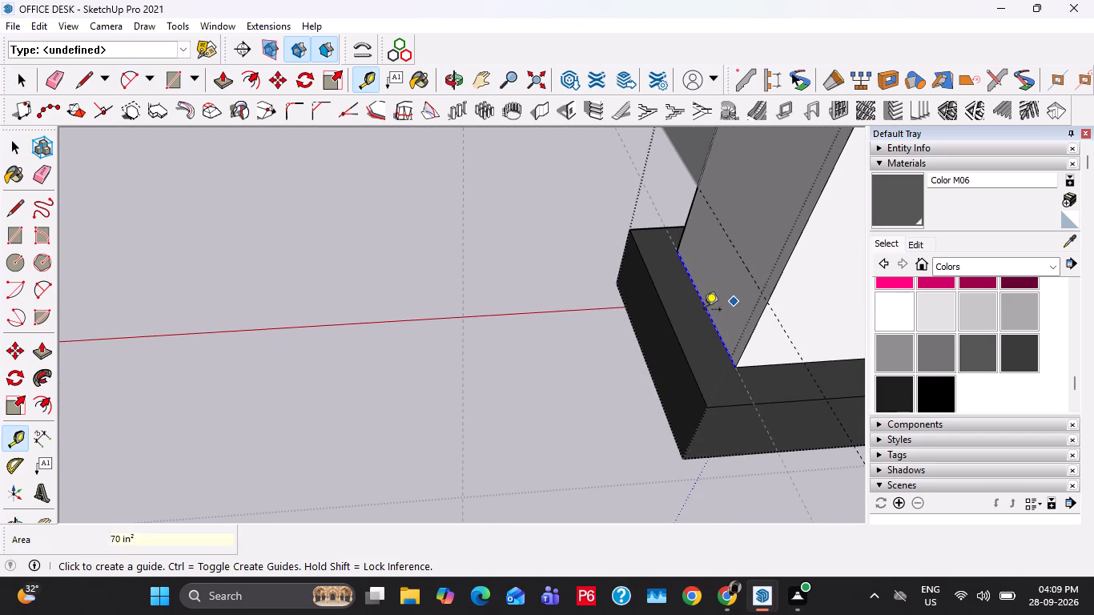
scroll(687, 320, "down", 4)
left_click(729, 282)
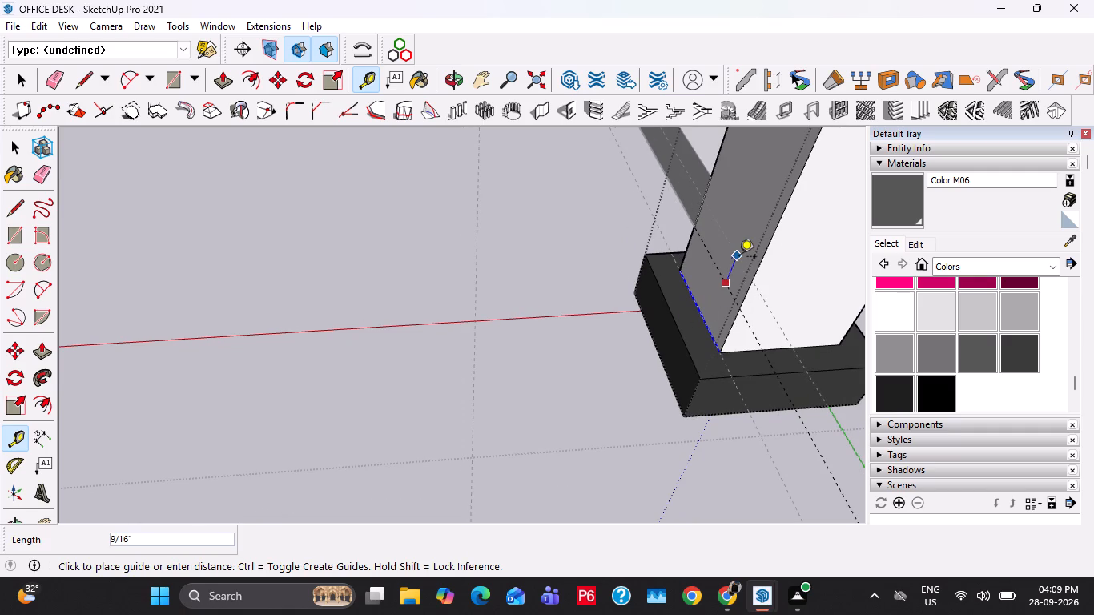
type("1\"")
key("Return")
Copy the bottom edge of that leg side up to both guides to outline a strip.
key("space")
left_click(739, 258)
middle_click_drag(737, 262, 782, 267)
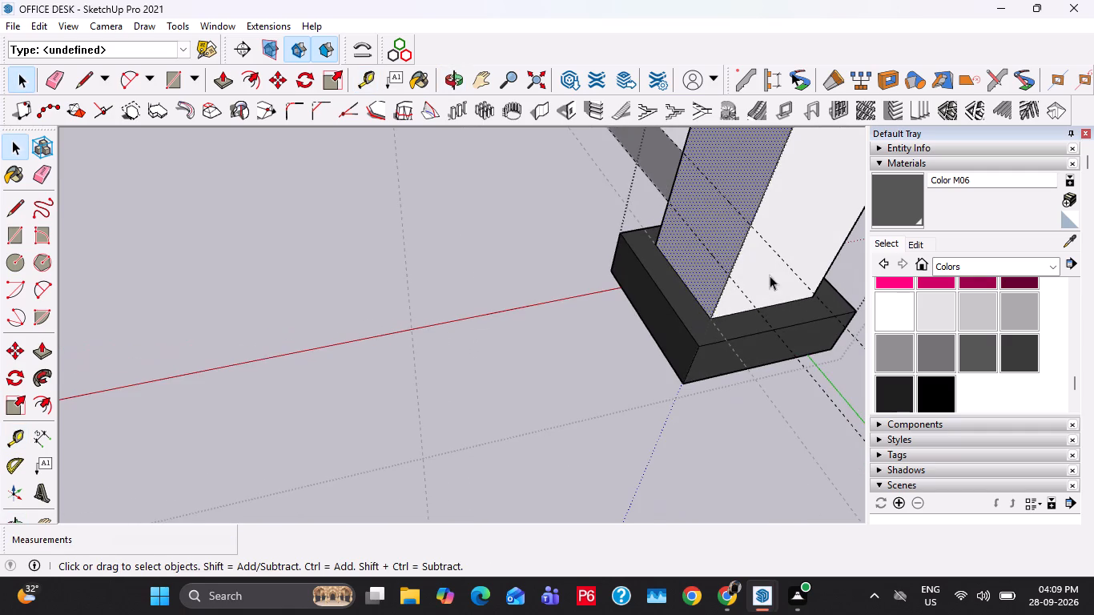
left_click(703, 311)
key("m")
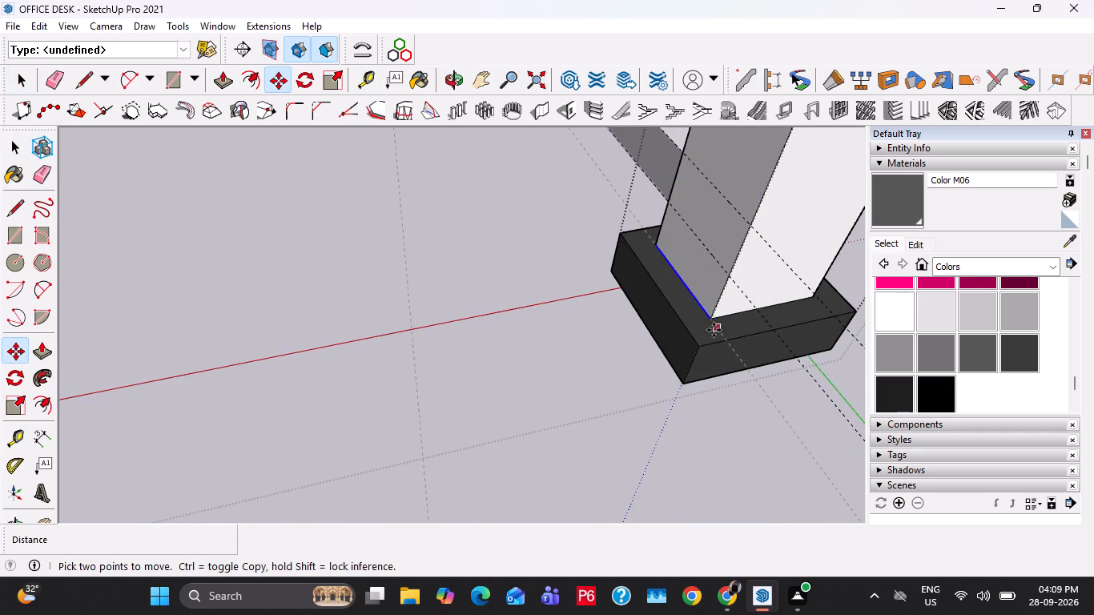
left_click(714, 319)
left_click(727, 280)
left_click(731, 274)
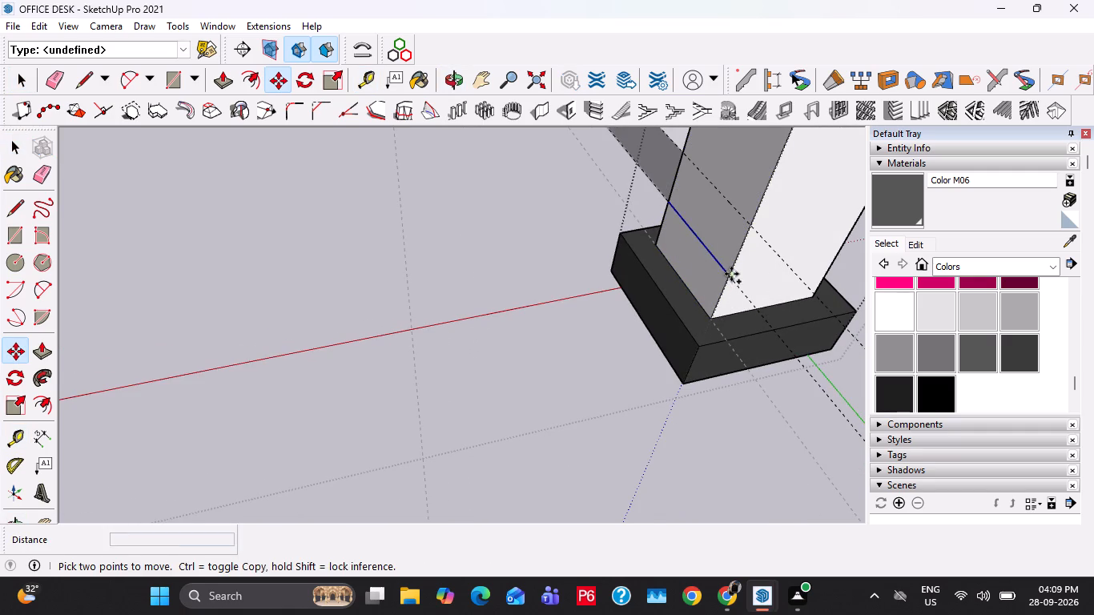
left_click(758, 233)
Push/Pull this strip along the back of the desk to the leg at the drawer end, forming the long crossbar.
key("space")
left_click(730, 239)
key("p")
left_click(730, 239)
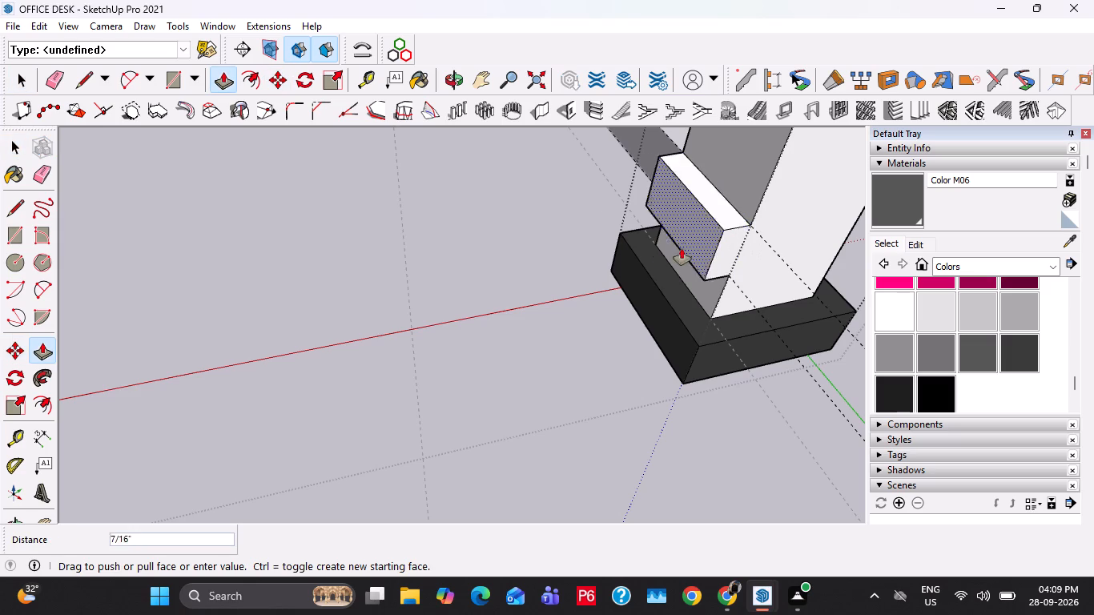
scroll(656, 263, "down", 20)
scroll(656, 263, "down", 2)
middle_click_drag(278, 320, 393, 320, "shift")
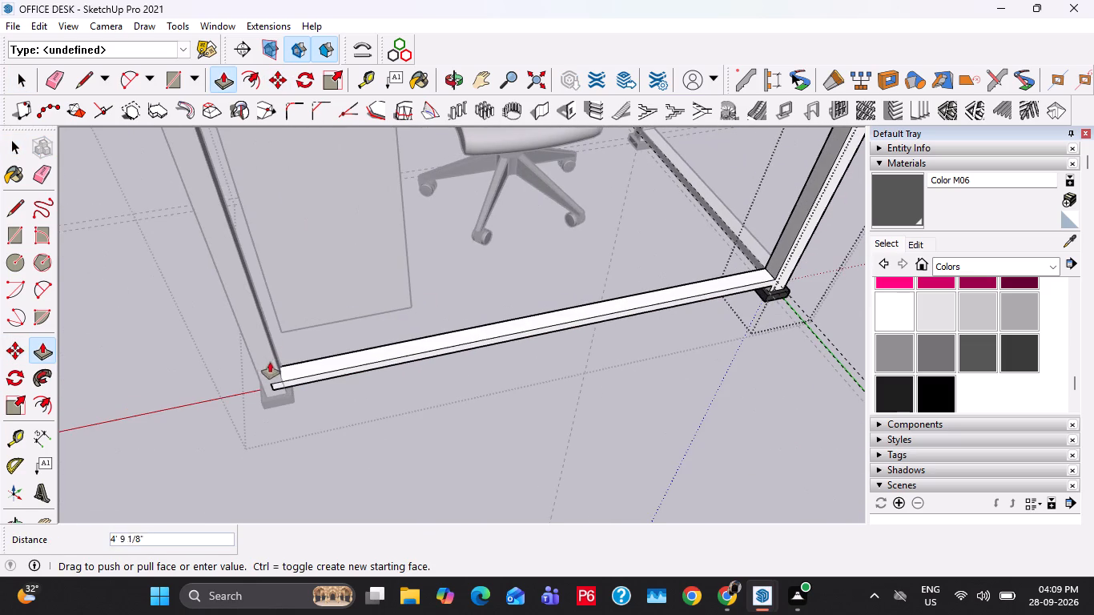
left_click(280, 370)
Open the back leg at the drawer end and place a guide 1" above the bottom edge of the side facing its neighbouring leg.
middle_click_drag(295, 395, 557, 341)
scroll(537, 343, "up", 3)
key("space")
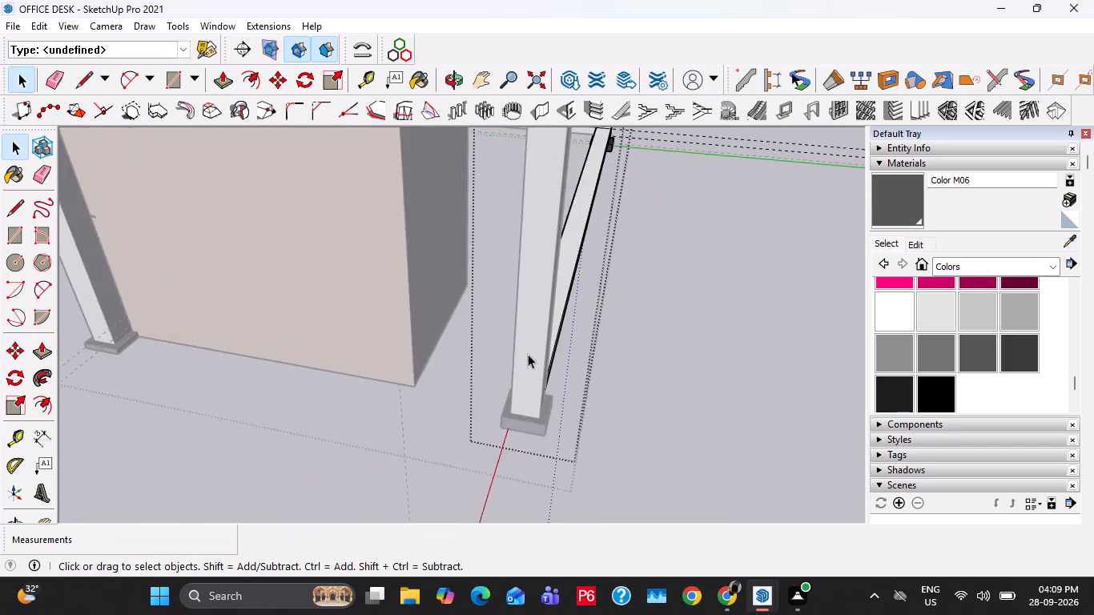
middle_click_drag(497, 362, 694, 340)
scroll(692, 340, "up", 3)
double_click(678, 275)
scroll(677, 278, "up", 15)
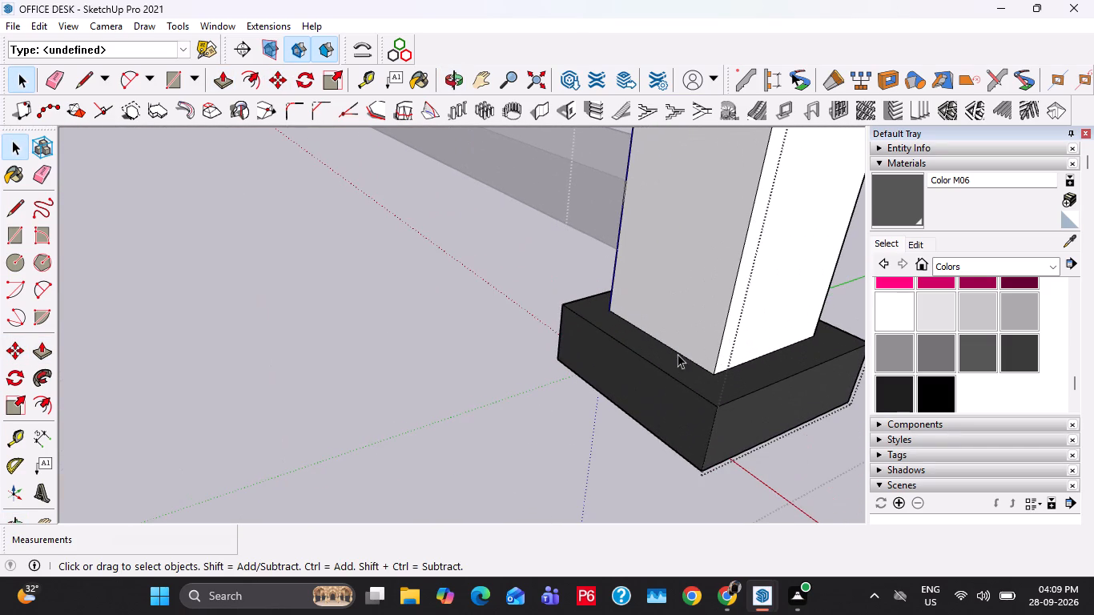
key("t")
double_click(681, 353)
left_click(686, 358)
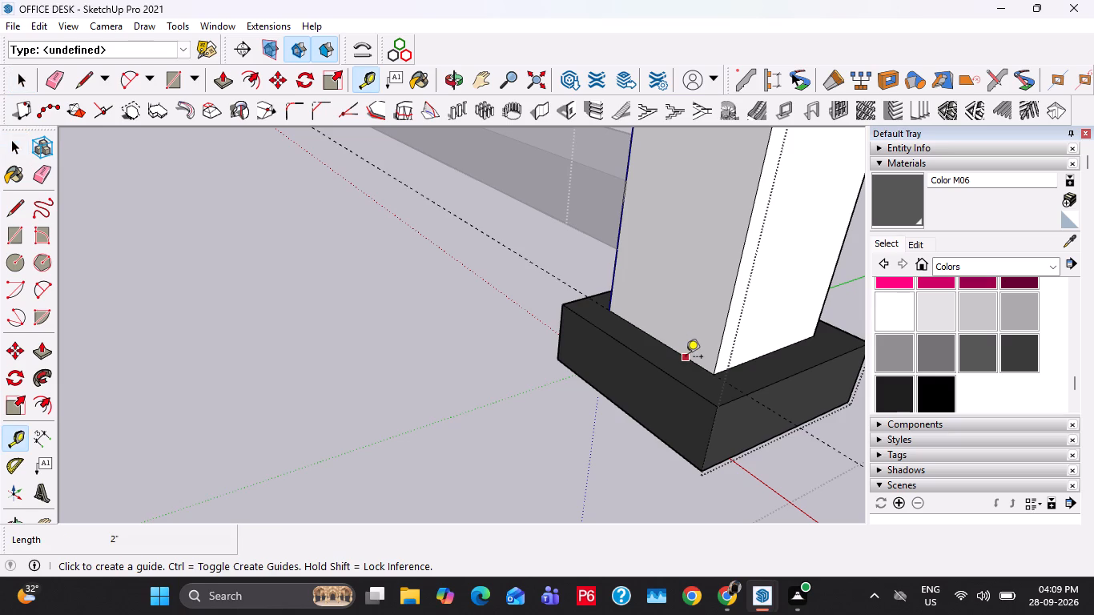
type("1\"")
key("Return")
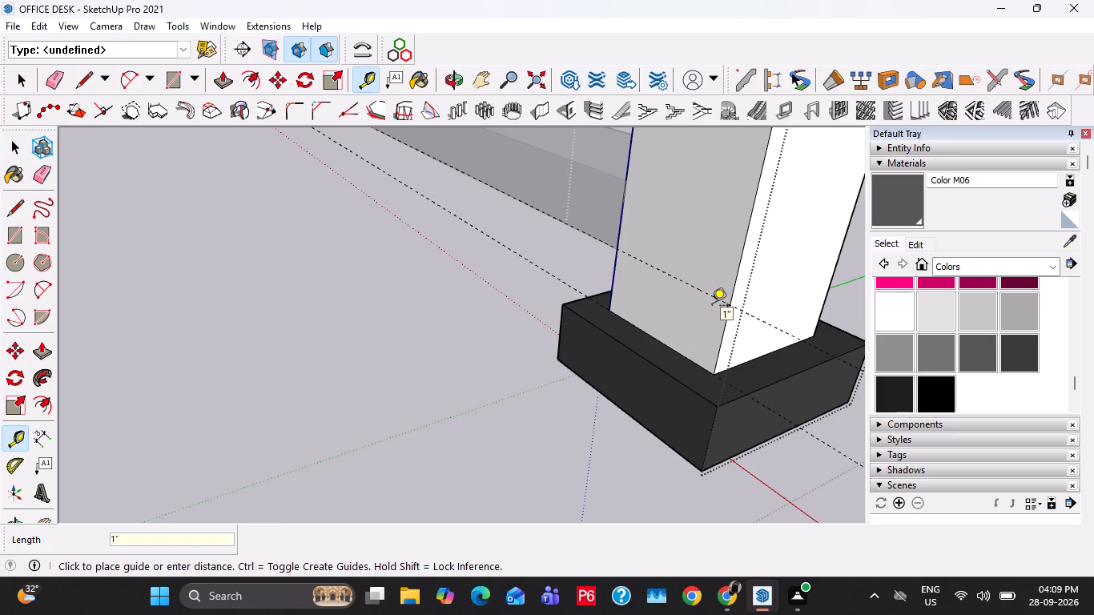
Draw a line along the guide across that leg side and copy it 1" upward to outline a strip.
key("space")
key("l")
left_click(732, 306)
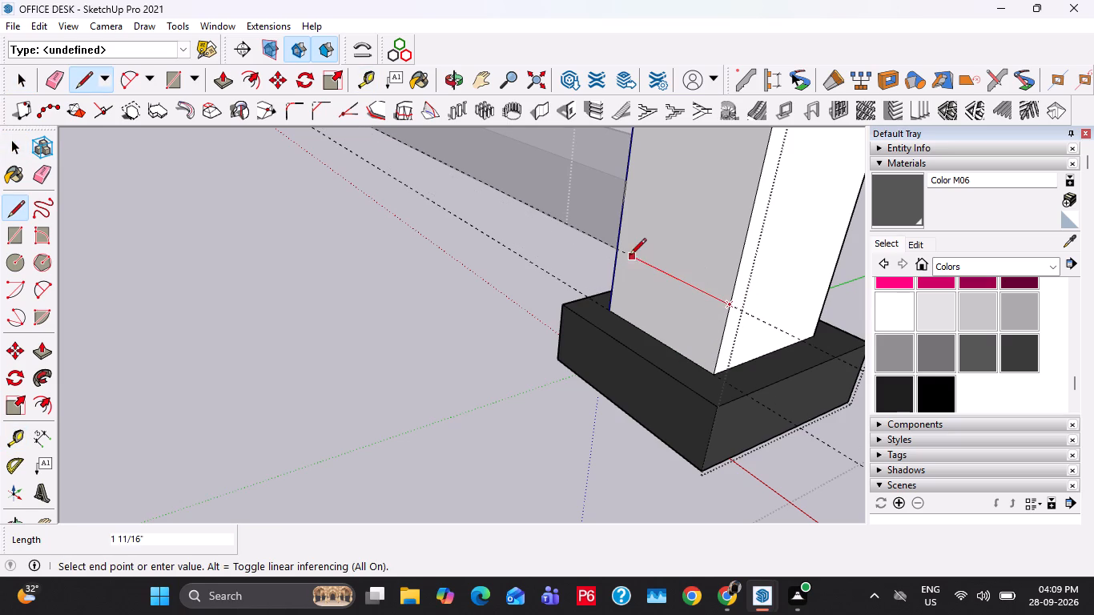
left_click(614, 250)
key("space")
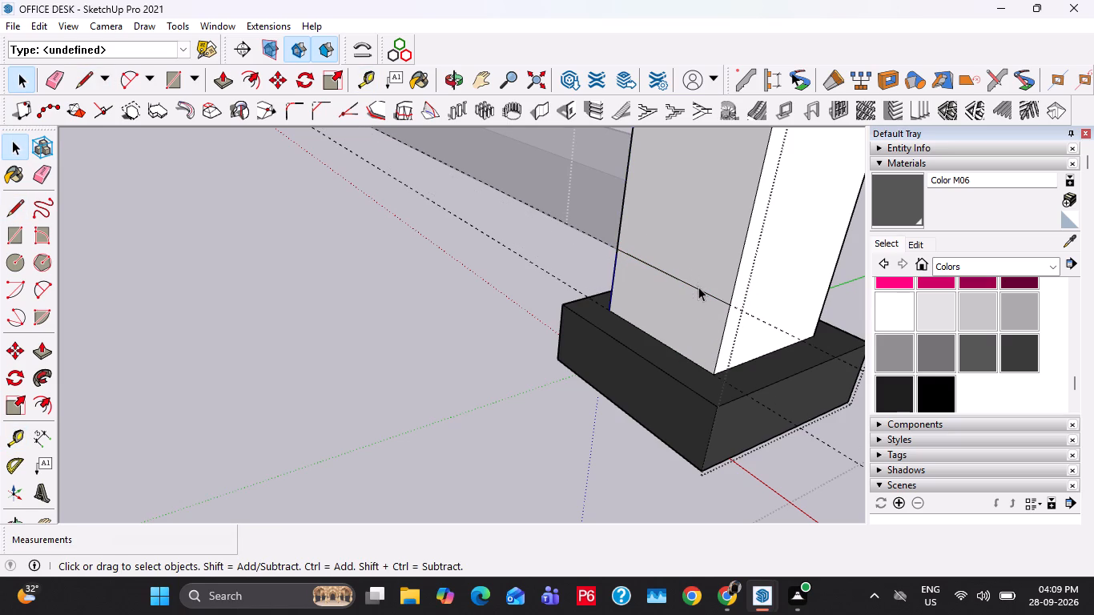
left_click(699, 290)
key("m")
left_click(733, 309)
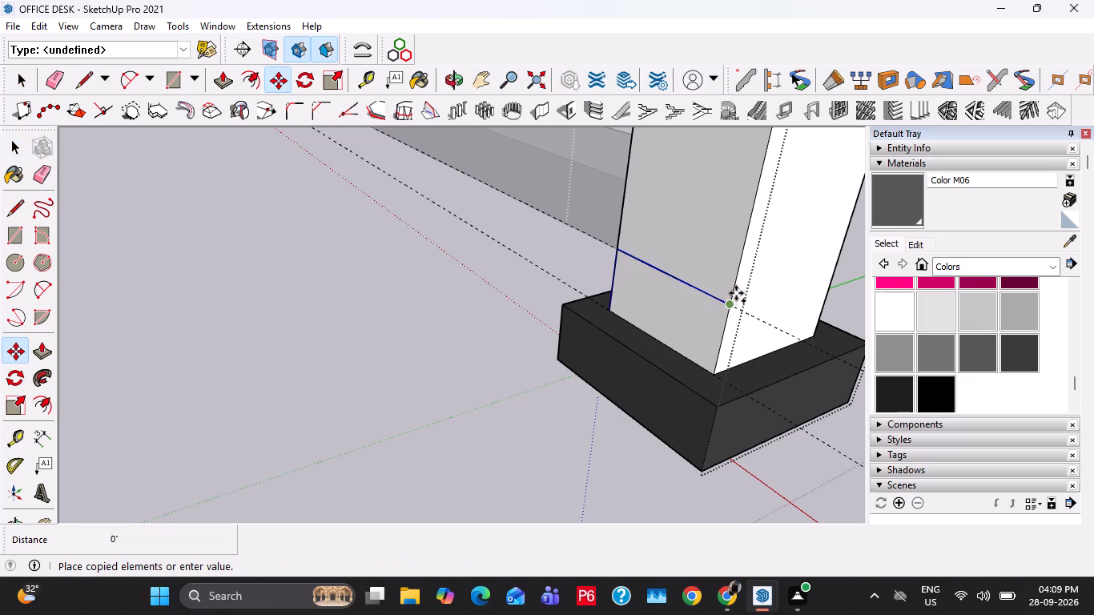
type("1\"")
key("Return")
key("space")
Push/Pull the strip to the opposite leg to form the low crossbar beside the drawer pedestal, and exit group editing.
left_click(714, 263)
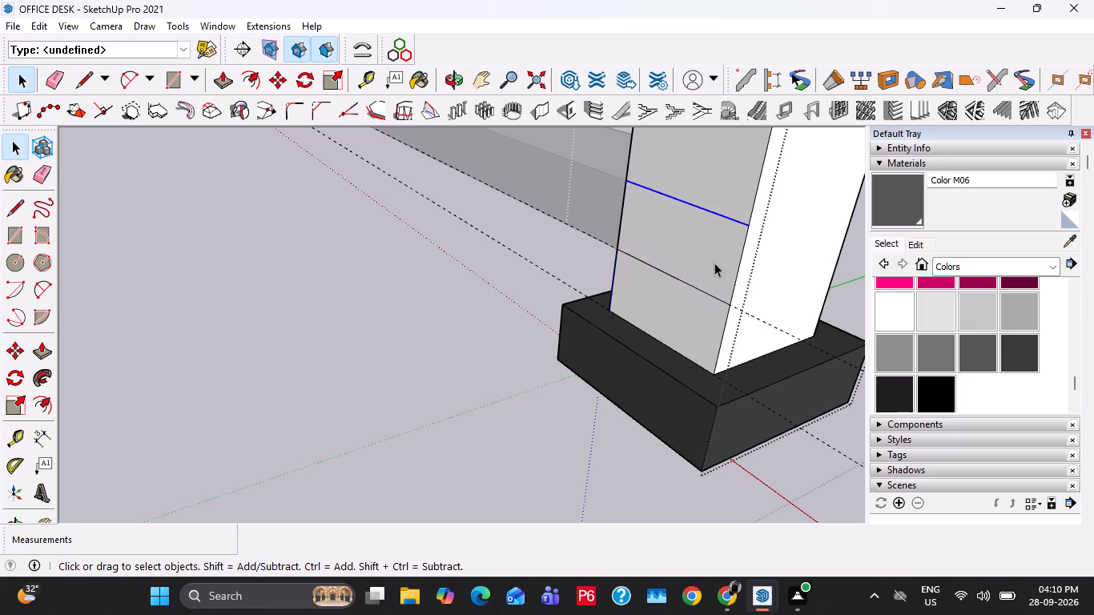
scroll(710, 263, "down", 6)
key("p")
left_click(710, 265)
scroll(689, 284, "down", 20)
scroll(689, 284, "down", 1)
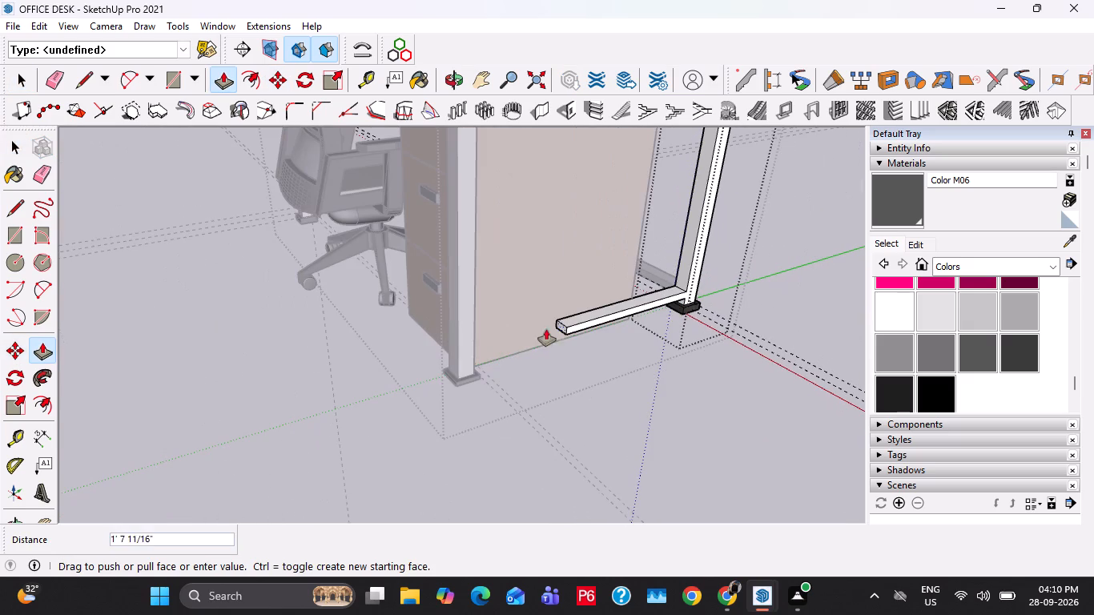
left_click(476, 300)
key("space")
middle_click_drag(577, 358, 409, 376)
scroll(405, 370, "down", 6)
key("Escape")
key("Escape")
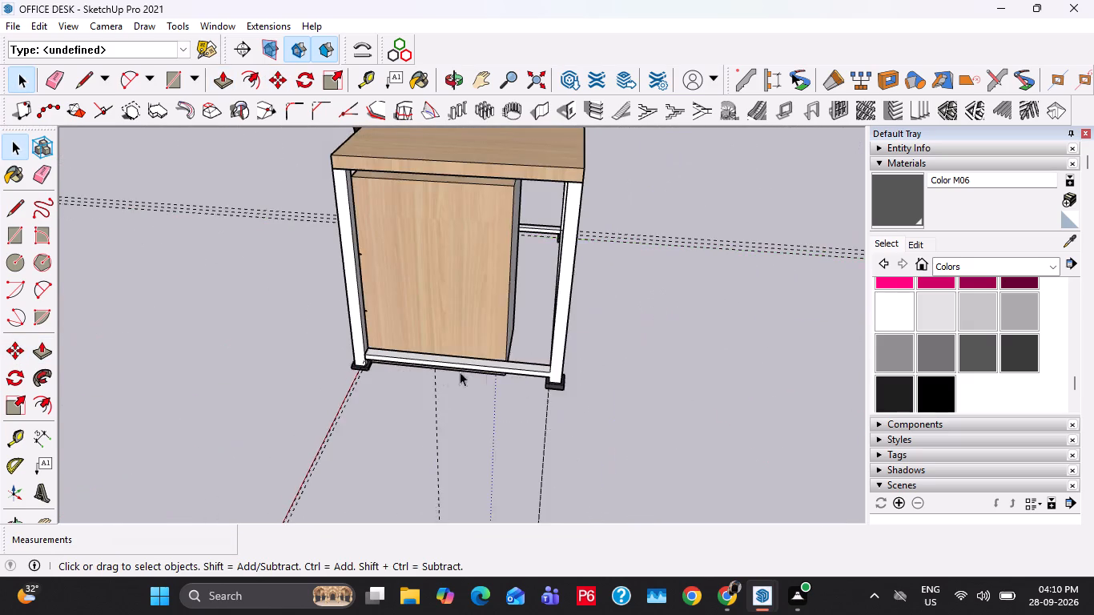
Open the crossbar at the drawer end and raise its top face by 1" with Push/Pull.
middle_click_drag(499, 369, 519, 384)
scroll(523, 384, "up", 5)
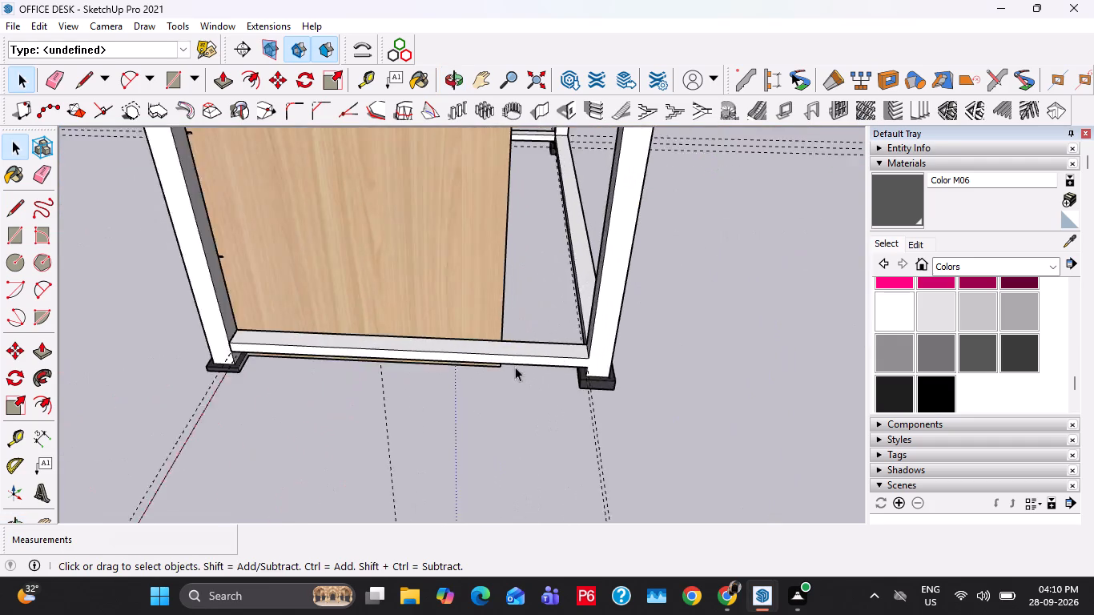
scroll(515, 367, "up", 6)
scroll(658, 360, "up", 3)
key("t")
key("space")
double_click(575, 350)
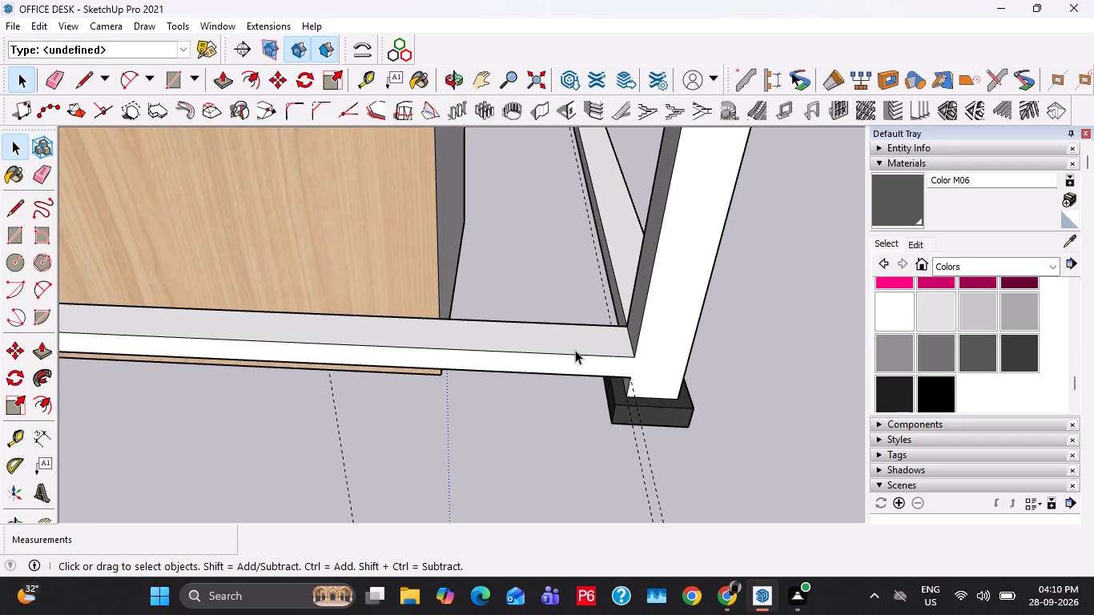
key("p")
left_click(573, 348)
key("space")
double_click(575, 344)
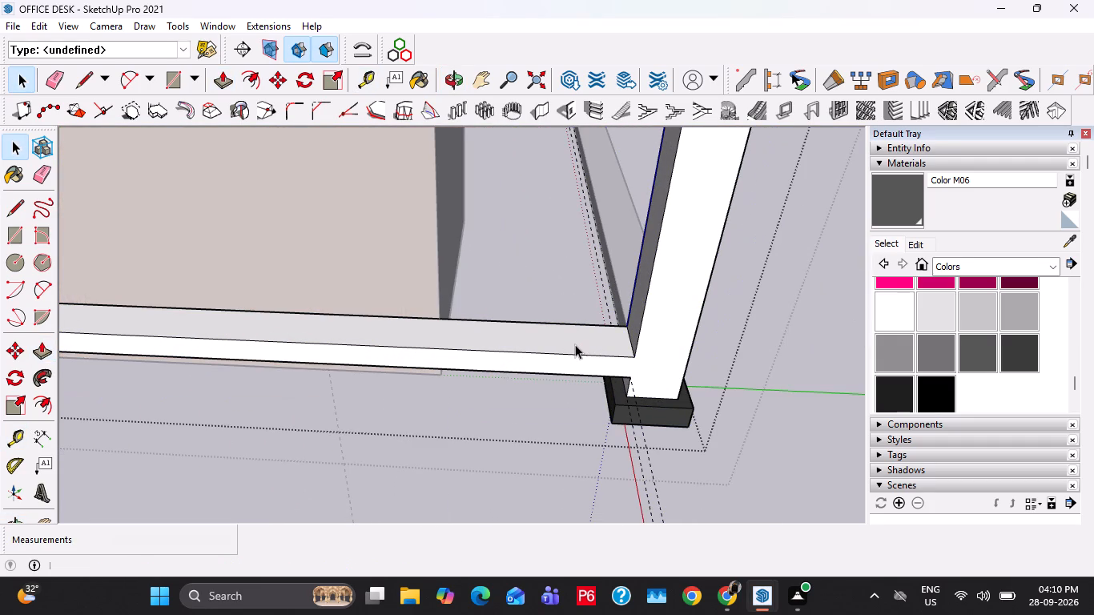
key("p")
left_click(575, 344)
type("1\"")
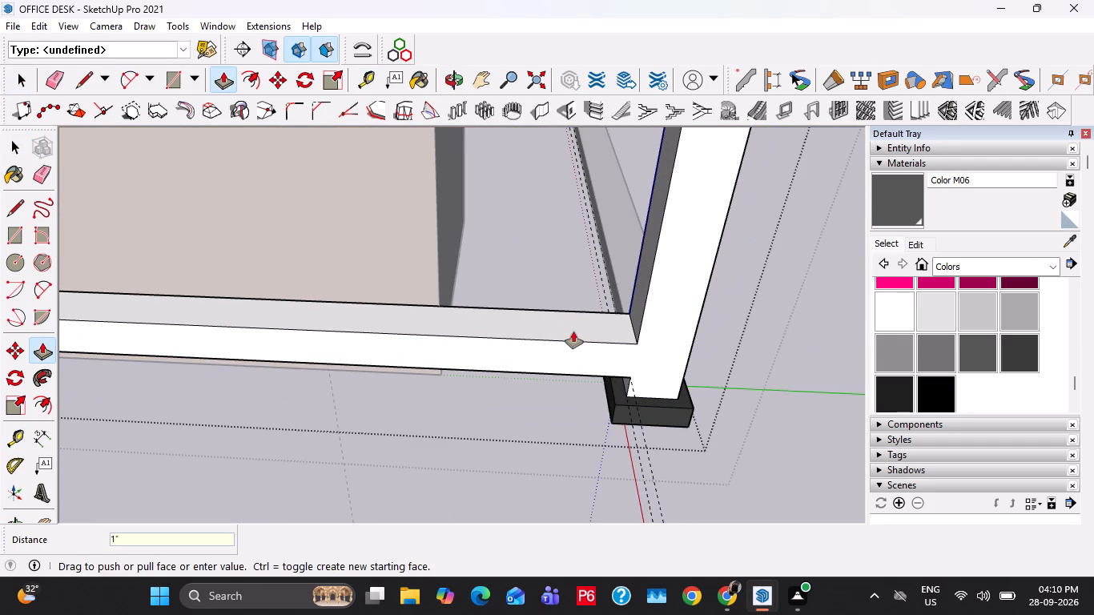
key("Return")
Push/Pull the top face of the long back crossbar up to the height of the drawer-end crossbar.
middle_click_drag(687, 338, 465, 350)
key("space")
double_click(543, 365)
key("p")
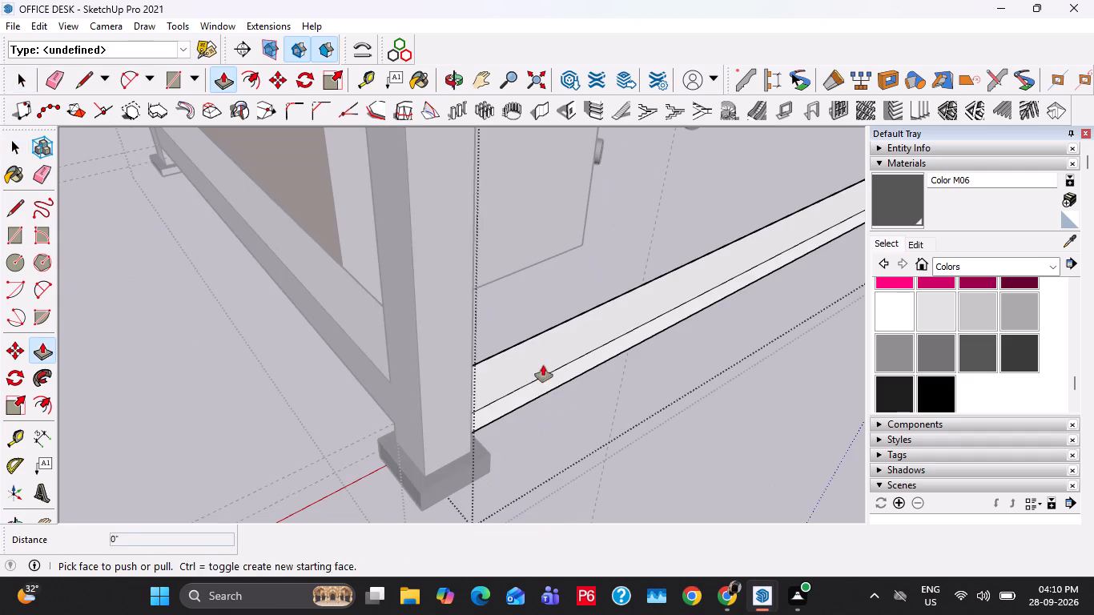
left_click(543, 365)
left_click(368, 360)
key("space")
Push/Pull the top face of the crossbar at the end without drawers to match the long crossbar's height, and exit group editing.
scroll(344, 366, "down", 8)
middle_click_drag(710, 344, 199, 325)
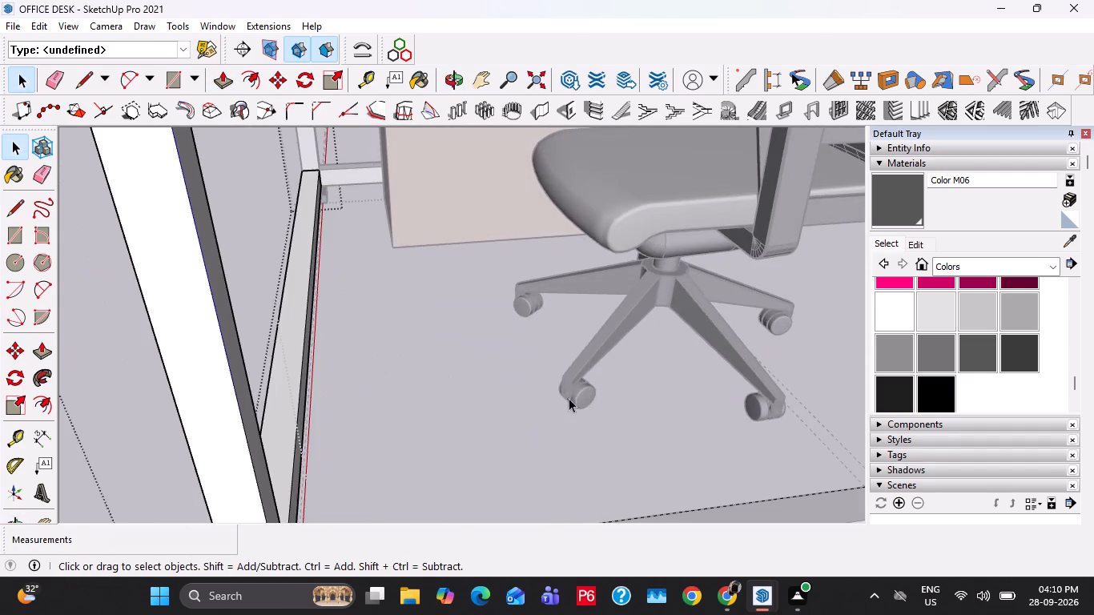
scroll(391, 299, "down", 7)
middle_click_drag(439, 408, 426, 389, "shift")
scroll(426, 389, "up", 1, "shift")
double_click(415, 396)
scroll(397, 391, "up", 3)
left_click(397, 391)
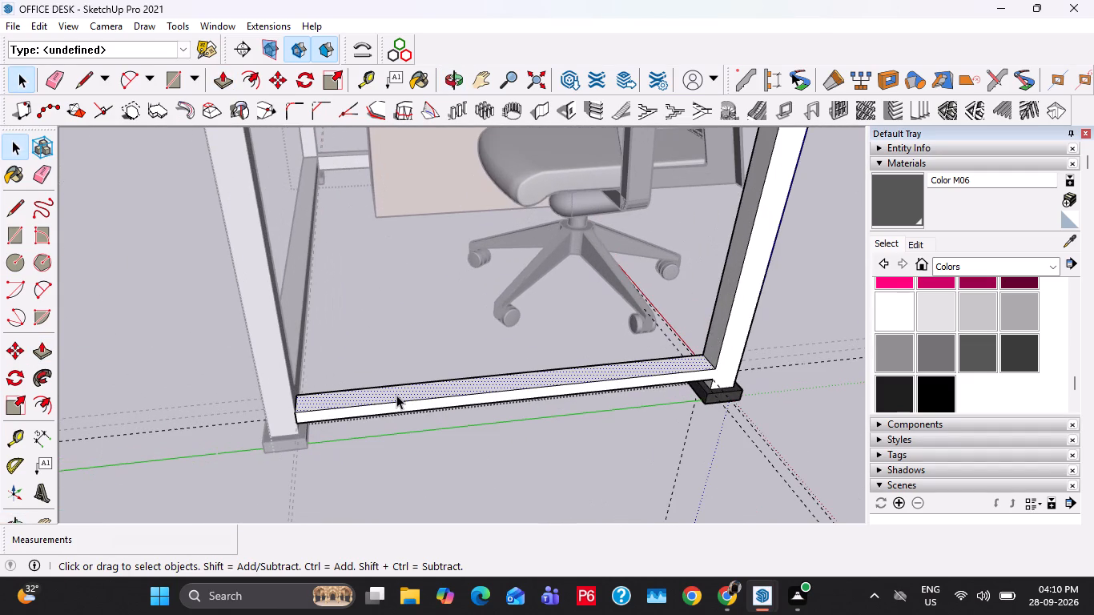
key("p")
left_click(396, 395)
middle_click_drag(307, 295, 529, 257)
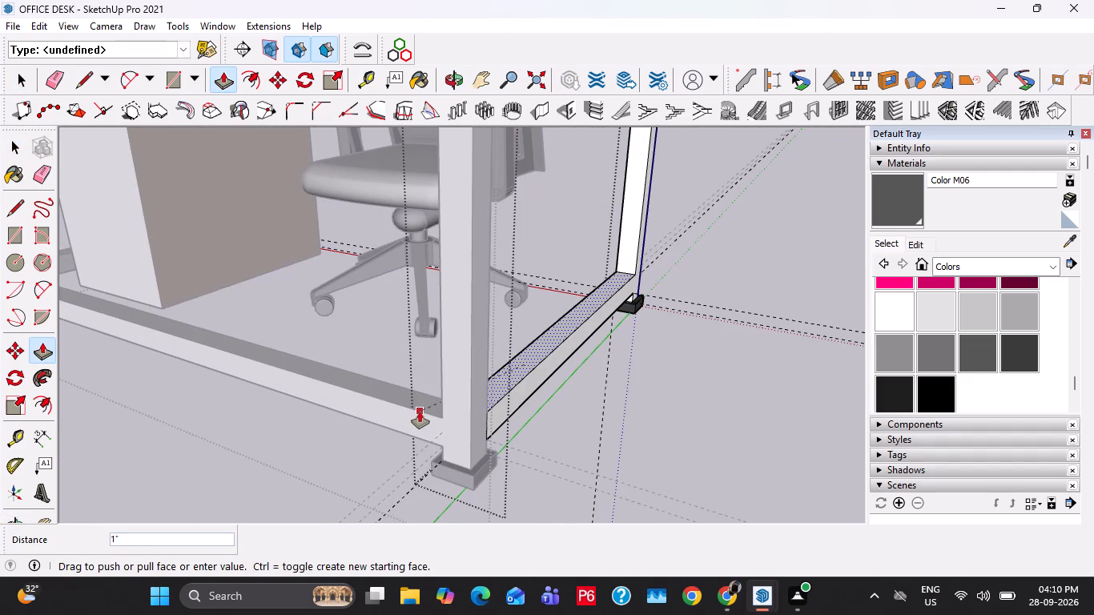
left_click(420, 413)
key("space")
scroll(420, 414, "down", 16)
key("Escape")
key("Escape")
Delete all guides from the office desk model.
middle_click_drag(438, 396, 86, 351)
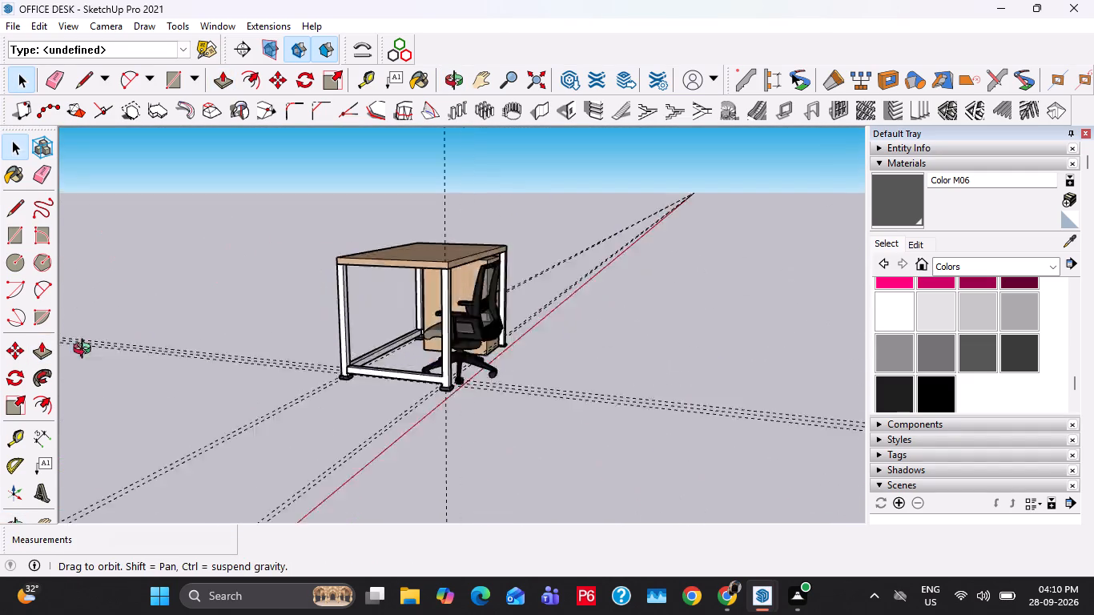
middle_click_drag(86, 351, 38, 352)
middle_click_drag(592, 408, 112, 405)
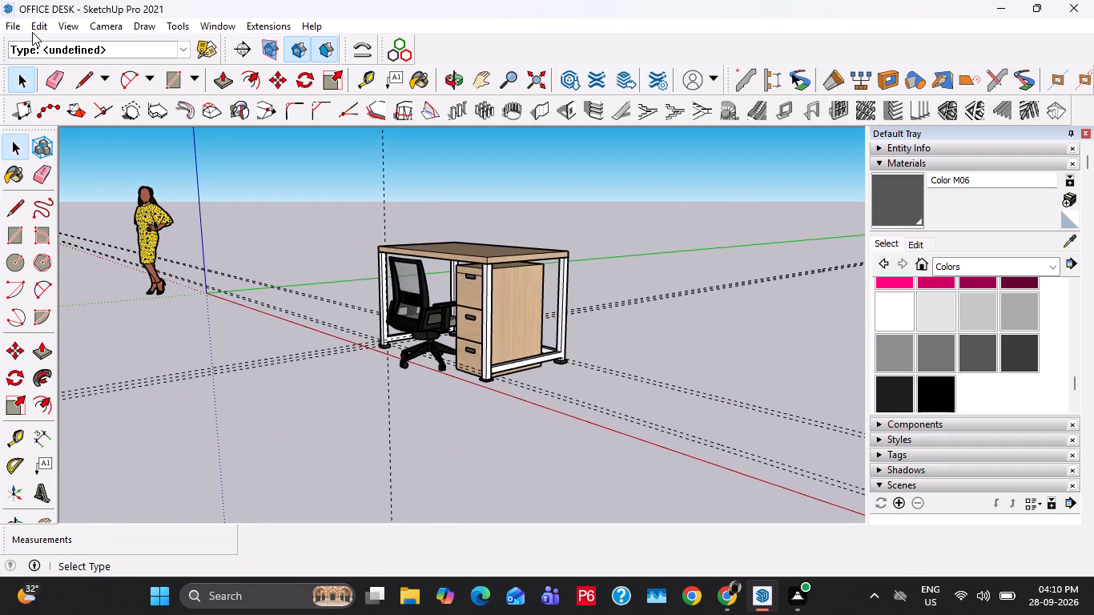
left_click(32, 32)
left_click(133, 181)
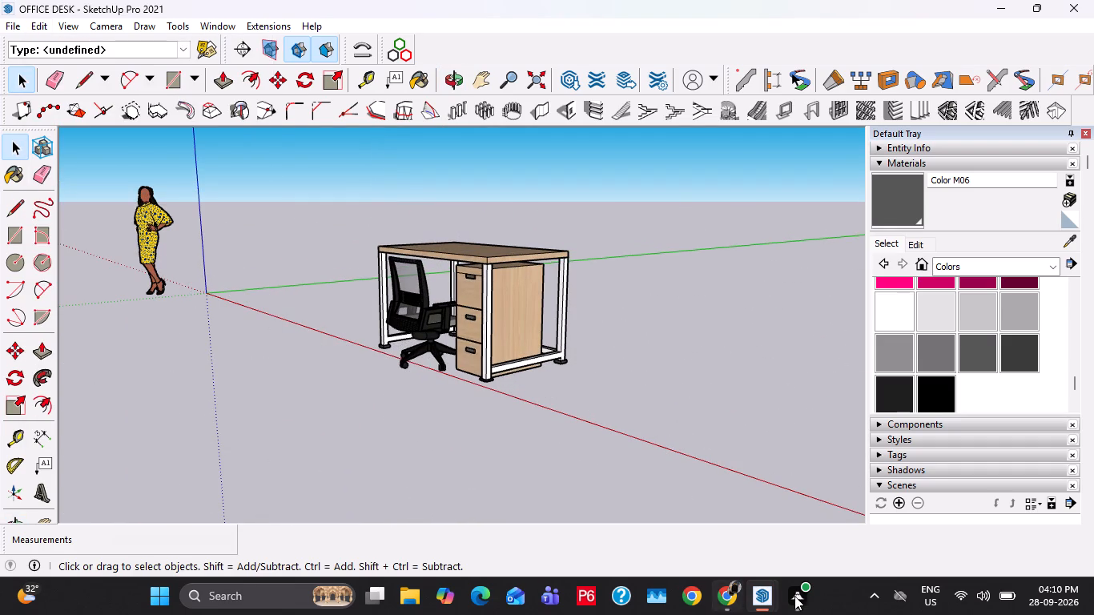
Switch to the desk3 model window.
left_click(710, 521)
key("Escape")
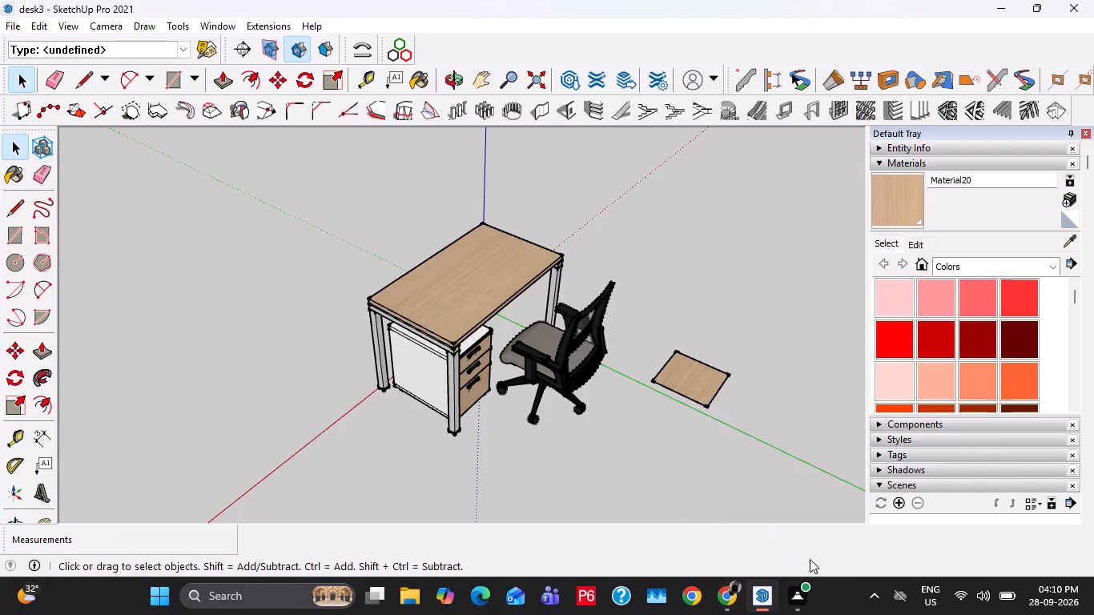
Close the desk3 model without saving changes and return to the OFFICE DESK model.
key("Escape")
left_click(768, 594)
left_click(903, 528)
key("Escape")
key("Escape")
key("Escape")
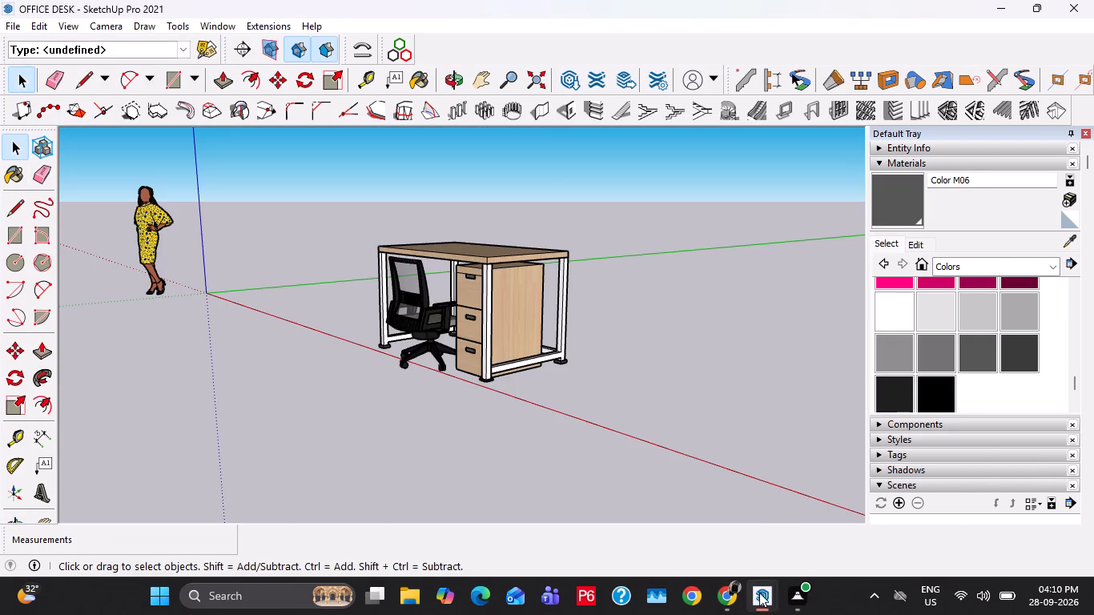
left_click(759, 593)
left_click(662, 469)
left_click(1093, 0)
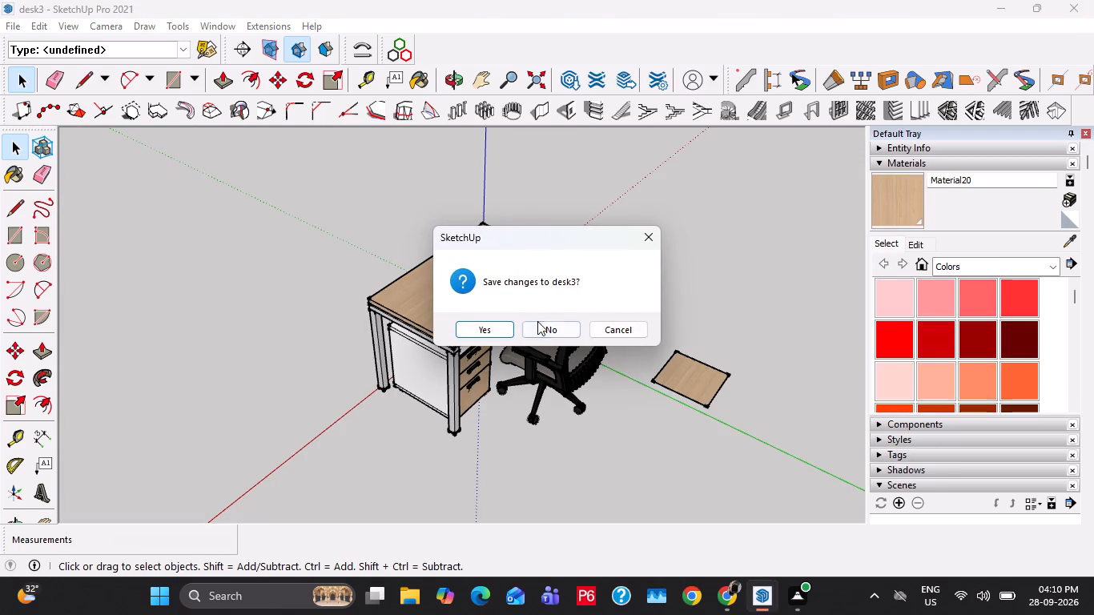
left_click(548, 336)
key("Escape")
Inspect the office desk and its drawer unit from the back, the drawer end and the front.
scroll(400, 346, "up", 7)
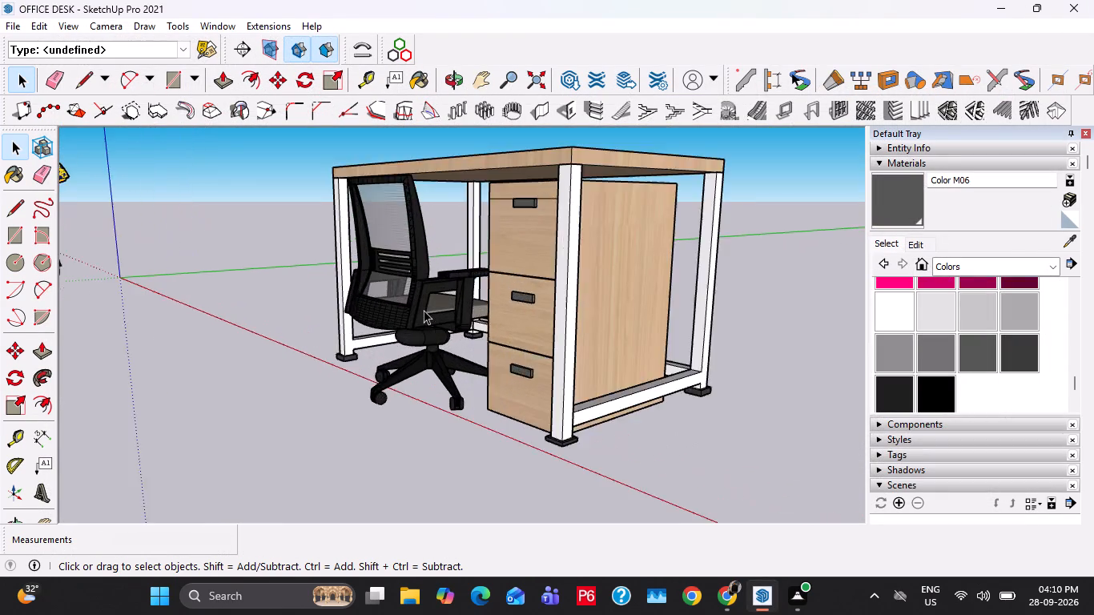
middle_click_drag(424, 310, 561, 374)
scroll(561, 370, "up", 1)
scroll(553, 354, "down", 4)
middle_click_drag(524, 353, 937, 264)
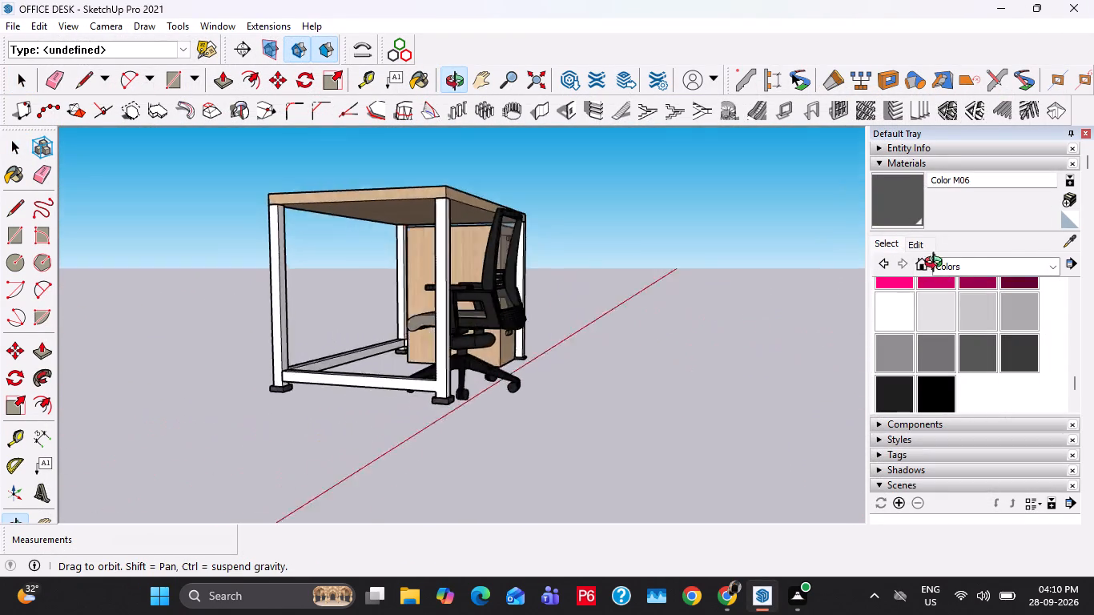
middle_click_drag(937, 264, 991, 287)
middle_click_drag(331, 235, 843, 272)
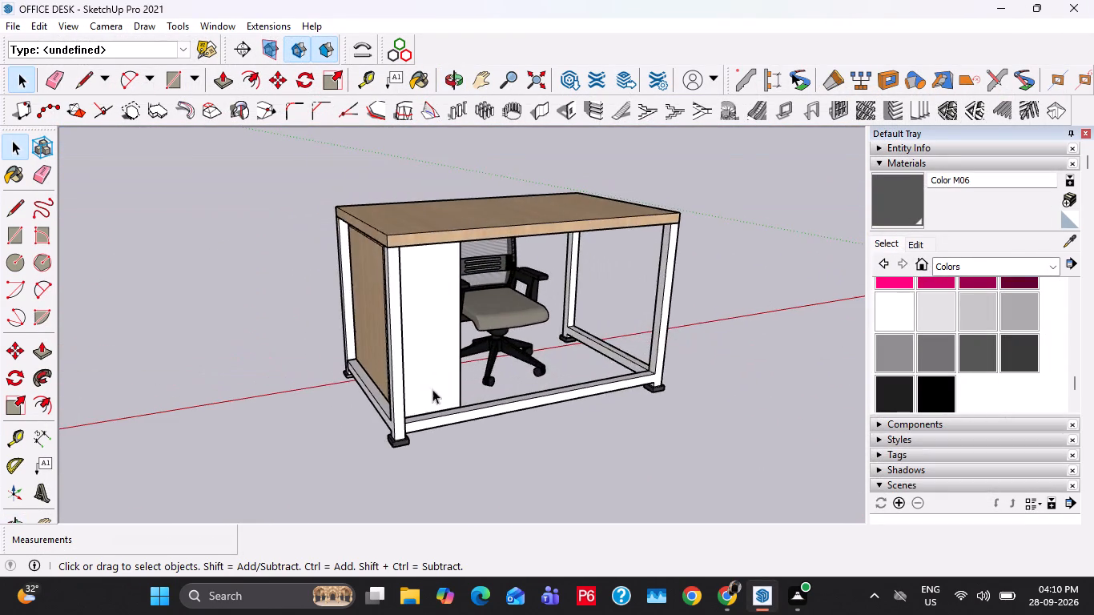
scroll(404, 391, "up", 5)
triple_click(456, 344)
left_click(456, 343)
left_click(491, 507)
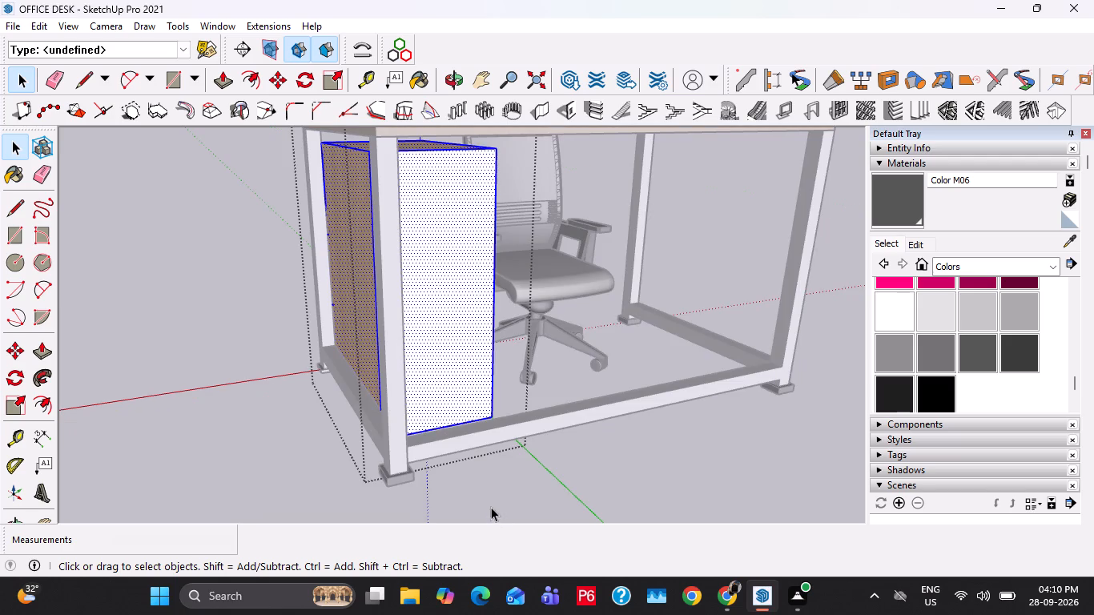
scroll(524, 479, "down", 8)
middle_click_drag(402, 372, 707, 310)
scroll(471, 392, "up", 9)
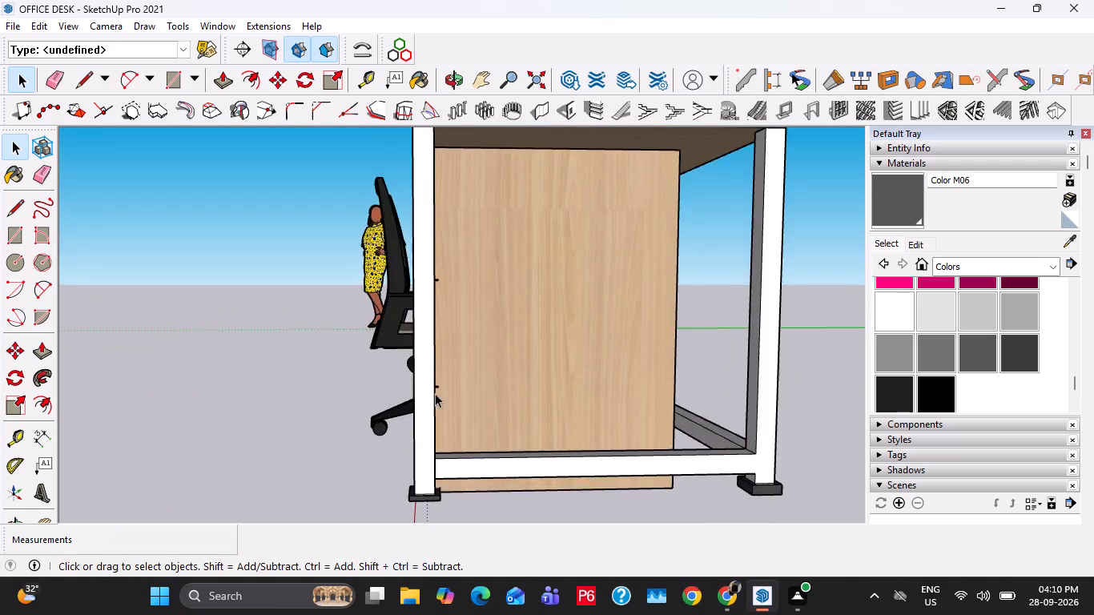
middle_click_drag(442, 387, 674, 348)
scroll(542, 400, "up", 3)
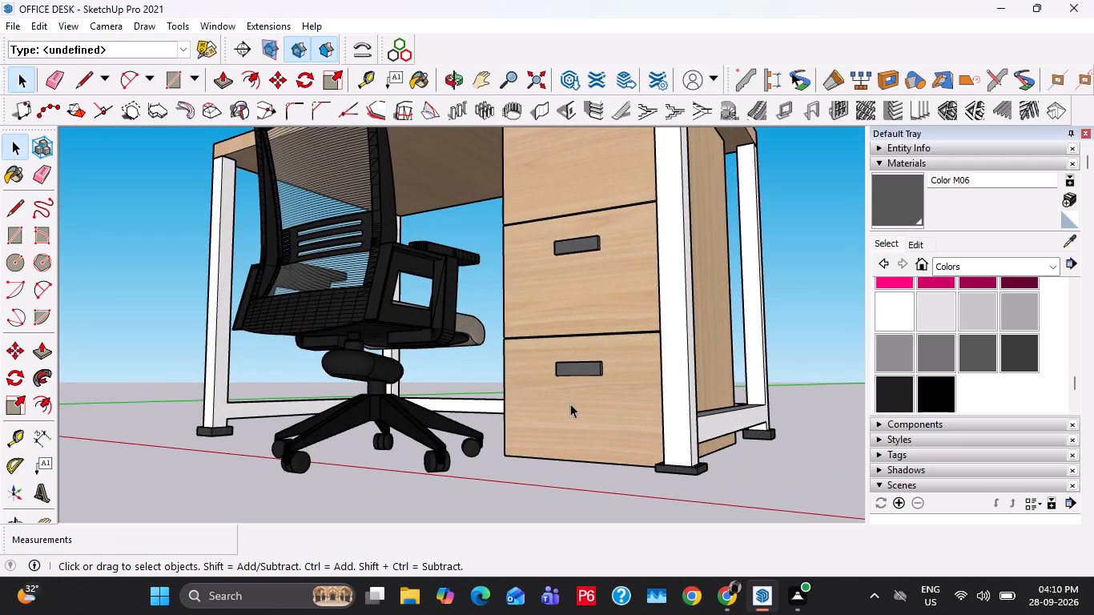
Open the drawer unit group and offset the outline of its bottom face inward by 1".
middle_click_drag(571, 400, 594, 330)
scroll(602, 415, "up", 4)
double_click(607, 426)
left_click(606, 421)
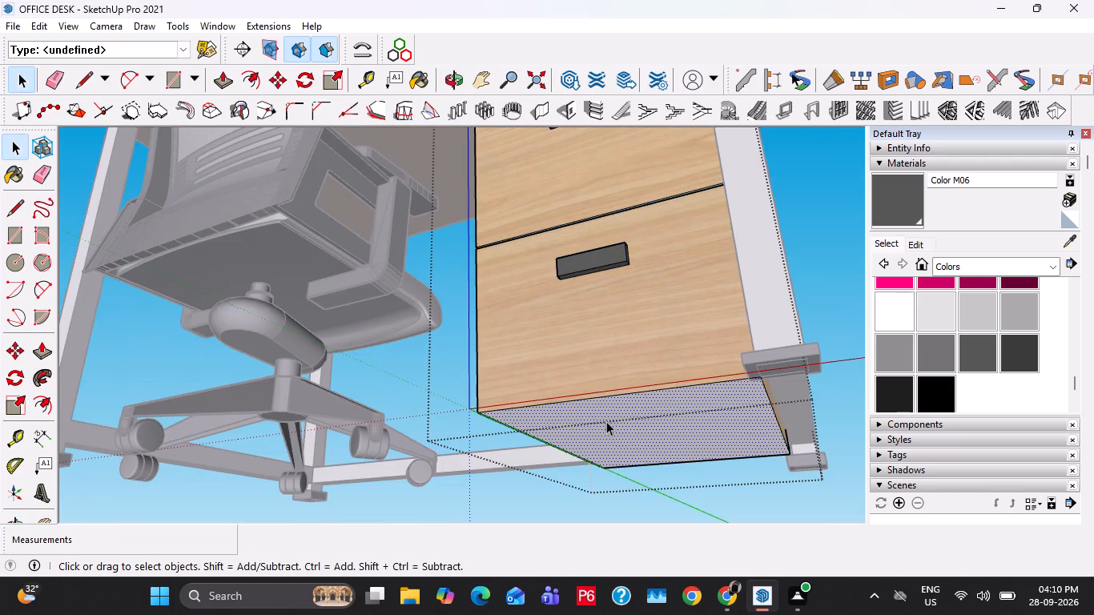
left_click(606, 421)
key("f")
left_click(532, 427)
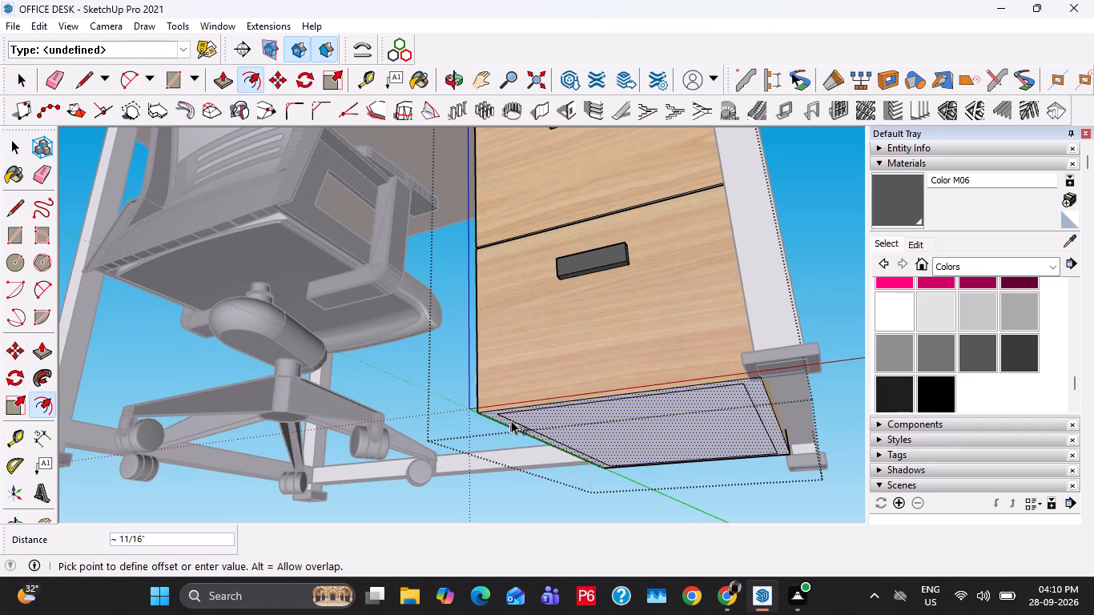
type("1\"")
key("Return")
key("space")
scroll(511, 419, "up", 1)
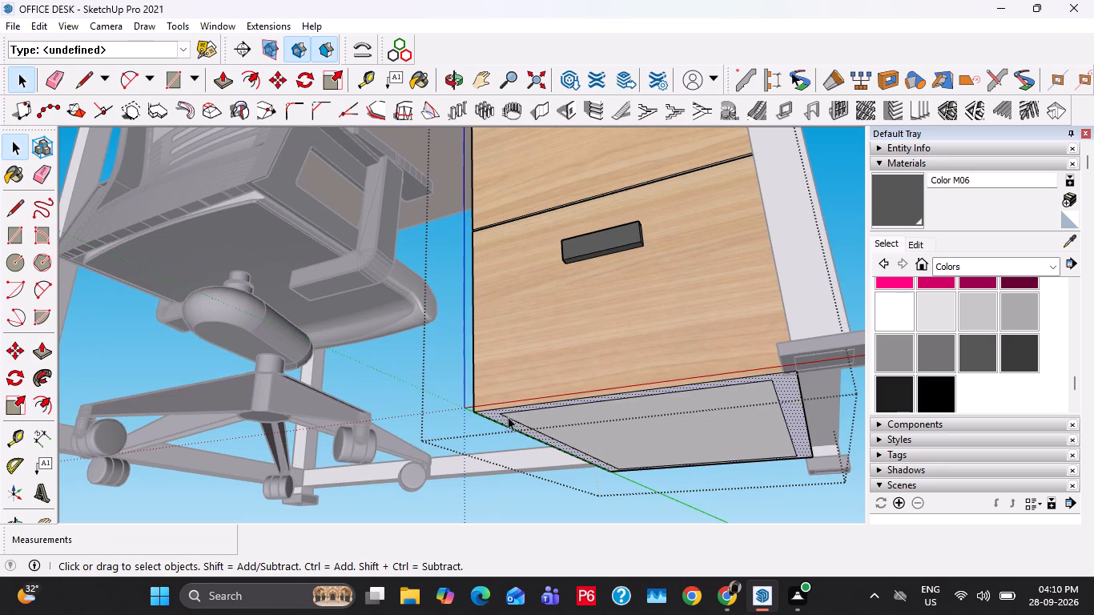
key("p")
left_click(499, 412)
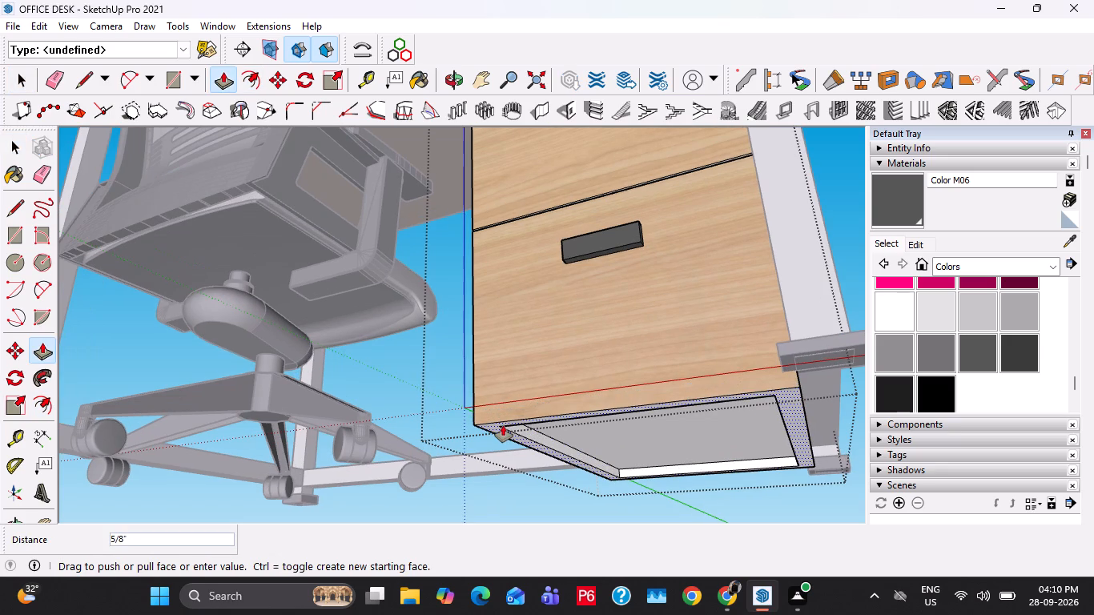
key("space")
Push/Pull the inner bottom face of the drawer unit down 1" to form a recessed plinth.
left_click(609, 416)
key("p")
left_click(611, 418)
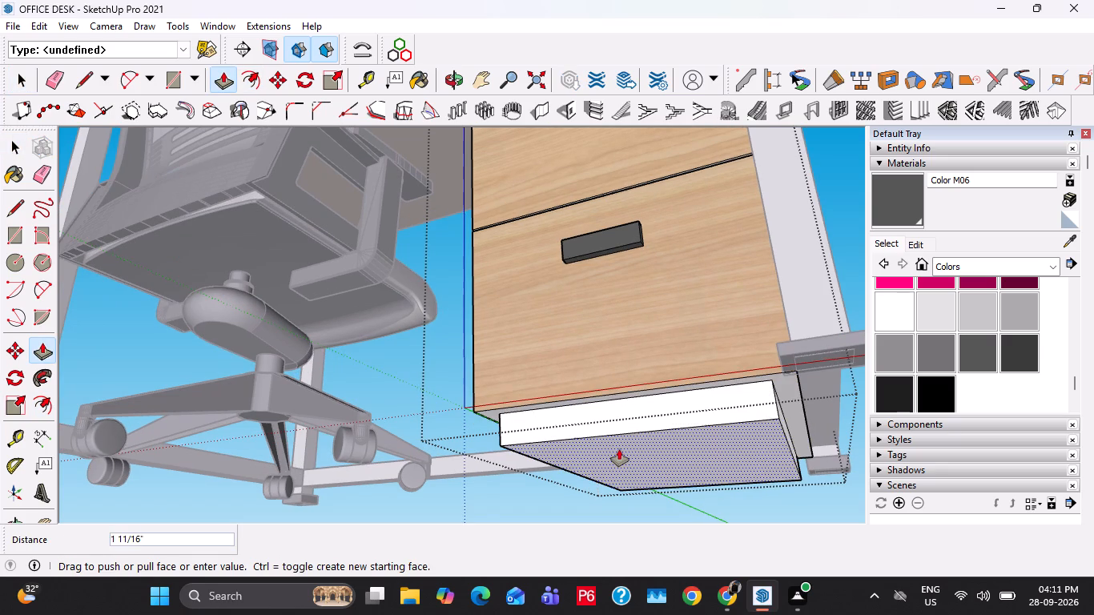
type("1\"")
key("Return")
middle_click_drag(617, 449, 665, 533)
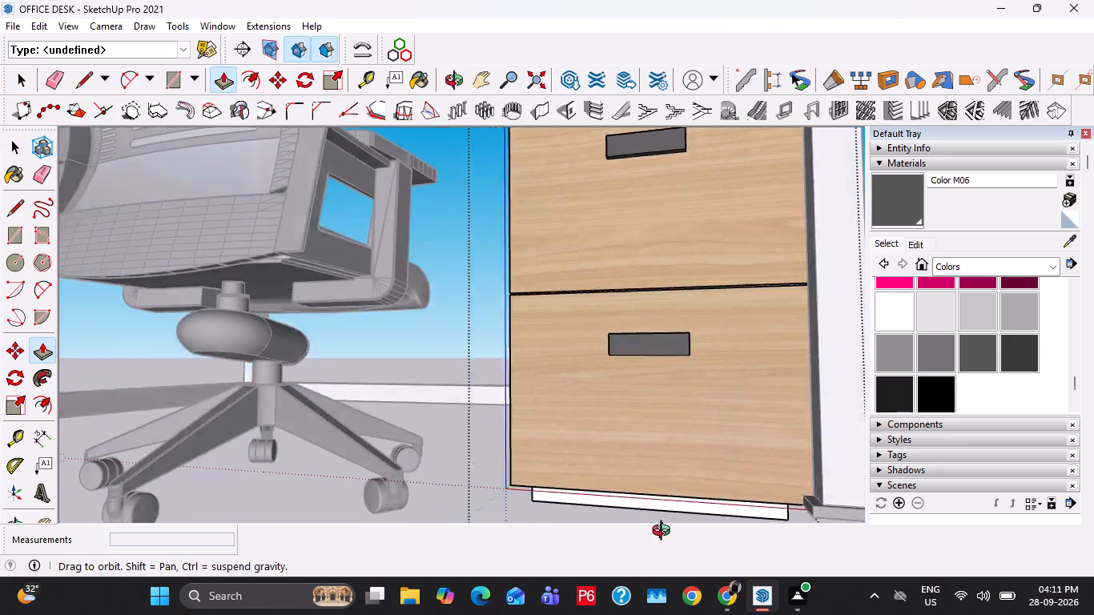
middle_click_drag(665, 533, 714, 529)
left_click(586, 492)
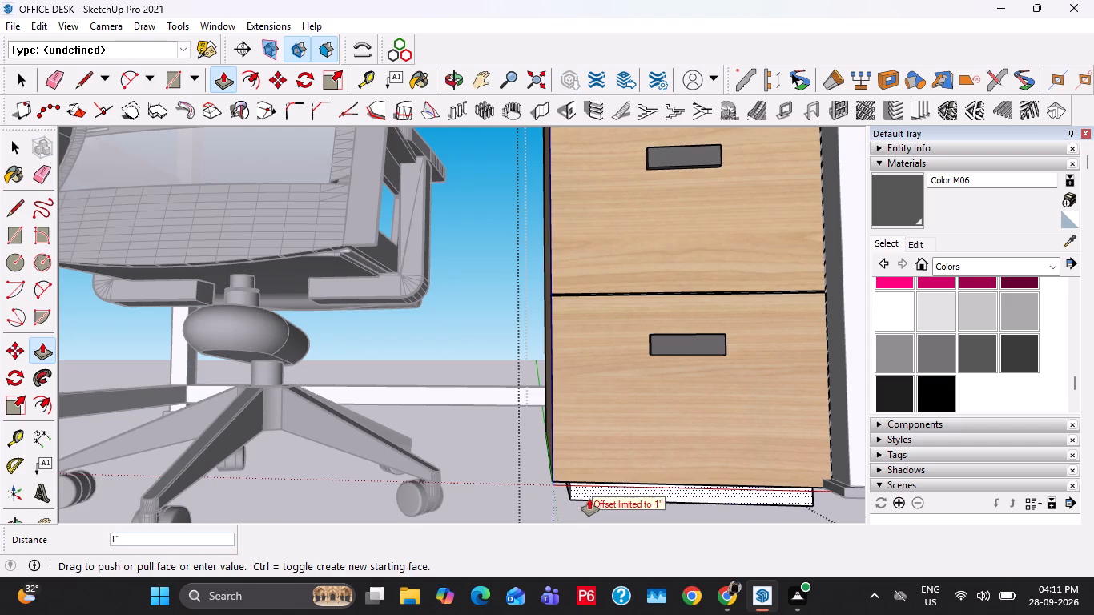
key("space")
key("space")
Exit the drawer unit's group editing and save the office desk model.
scroll(560, 468, "down", 8)
key("Escape")
key("Escape")
scroll(428, 370, "down", 5)
key("Escape")
key("Escape")
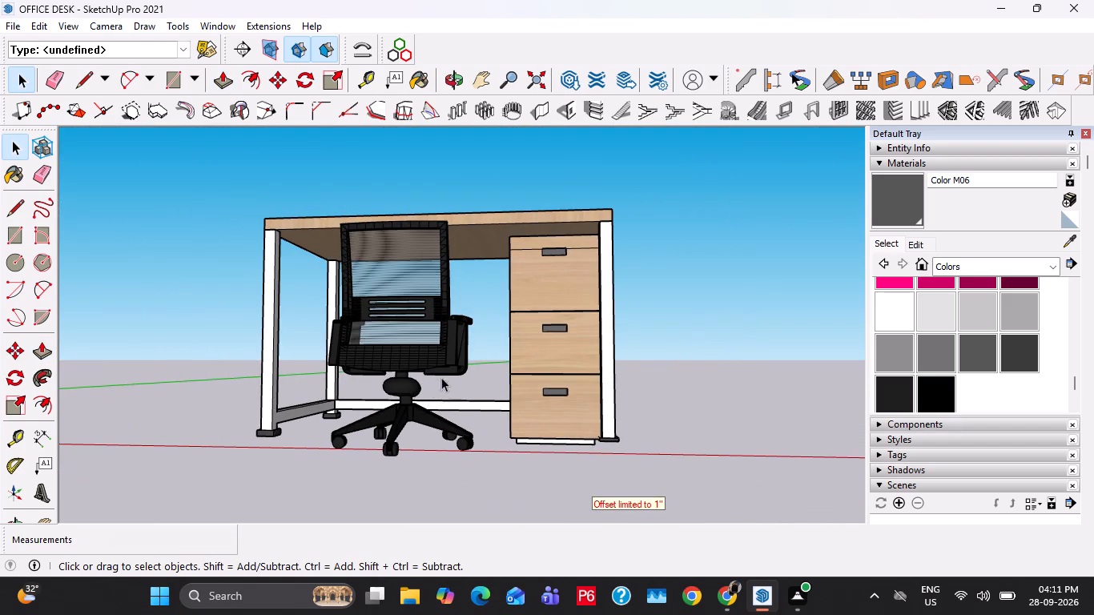
key("Escape")
key("Escape")
key("Escape")
key("Escape")
key("ctrl+s")
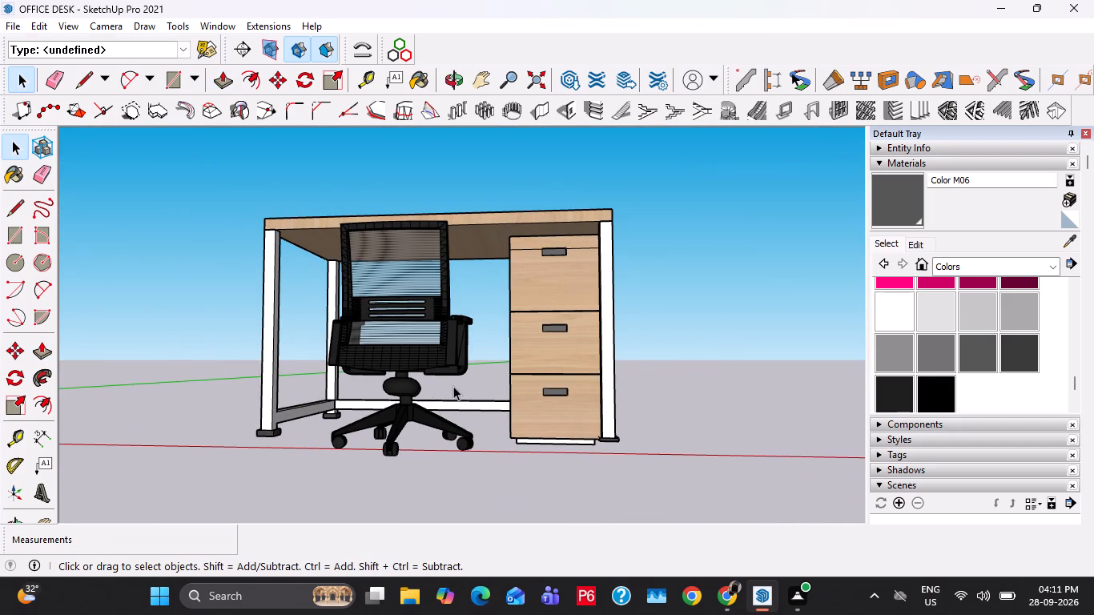
key("space")
middle_click_drag(376, 344, 529, 445)
scroll(482, 418, "down", 3)
key("ctrl+s")
middle_click_drag(594, 411, 440, 439)
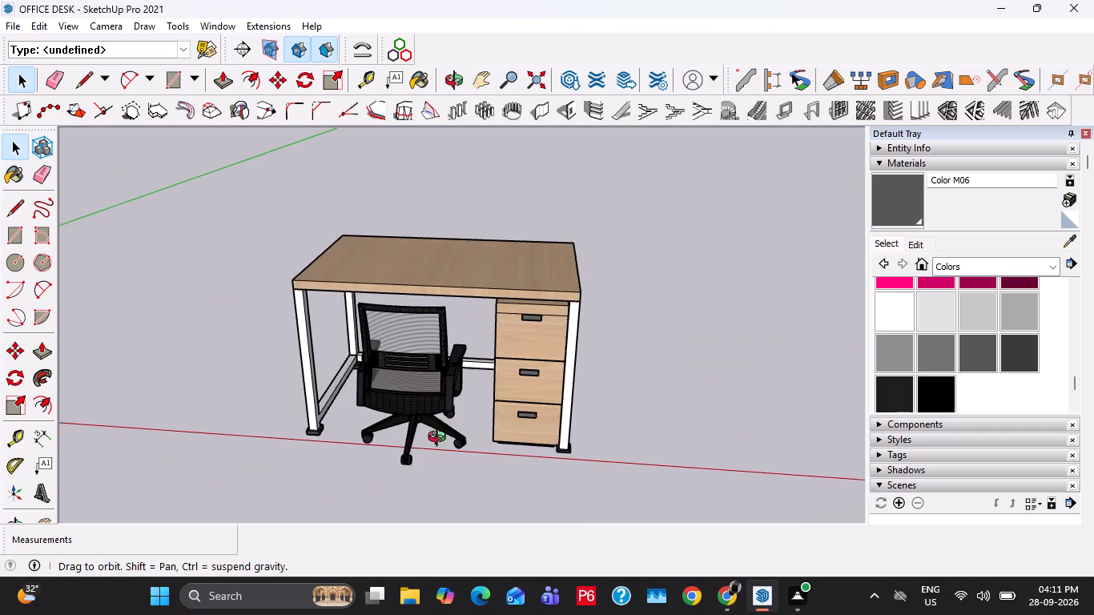
middle_click_drag(440, 439, 440, 439)
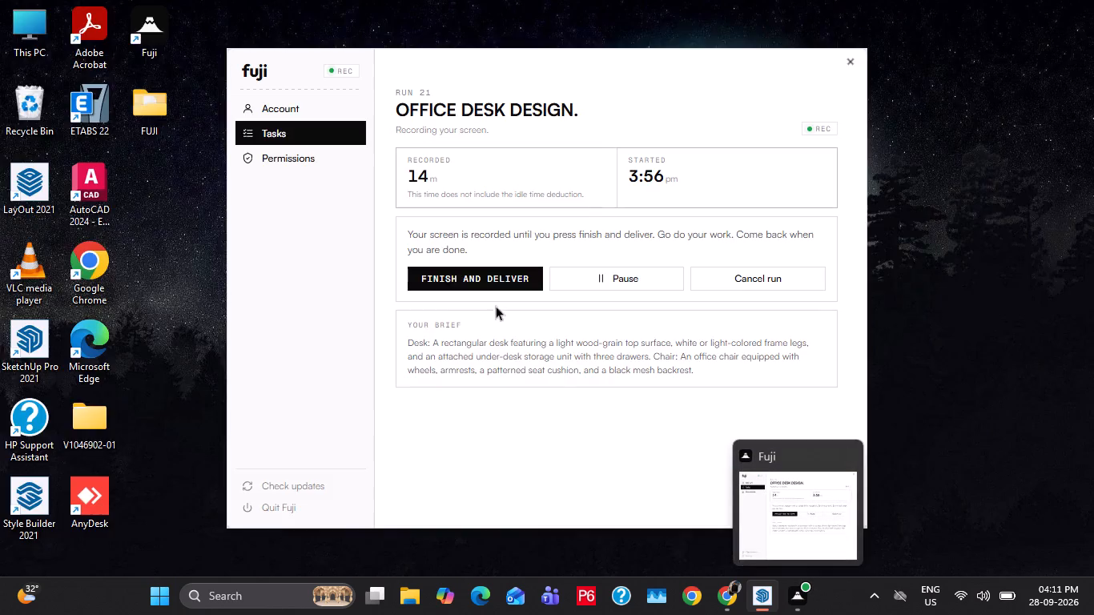
key("Escape")
scroll(561, 345, "up", 8)
key("ctrl+s")
Examine the chair, leg frame and back of the drawer unit from several sides.
scroll(352, 345, "up", 4)
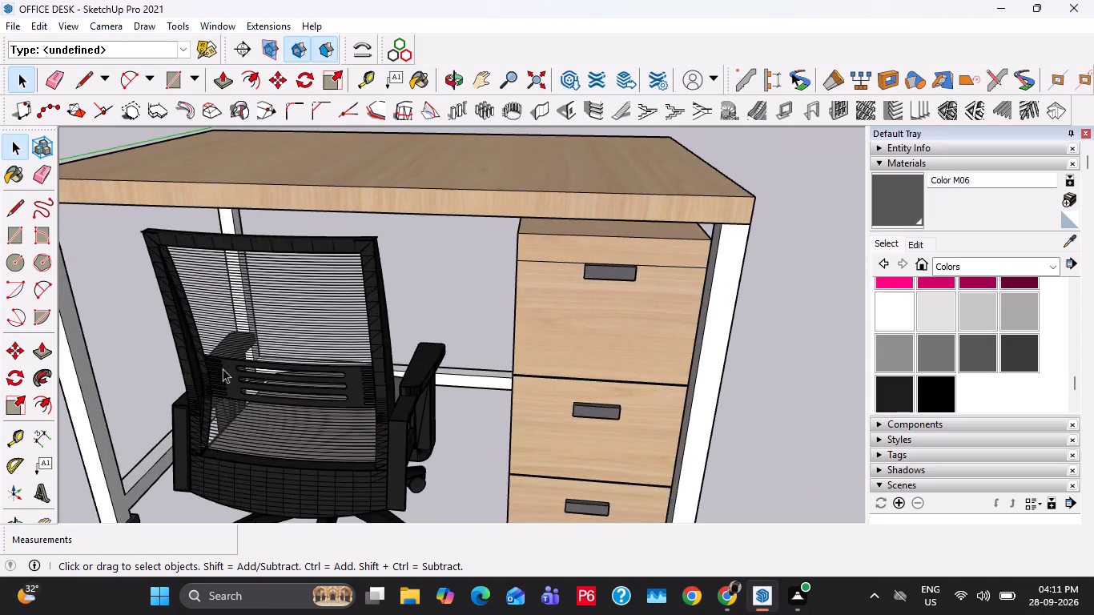
middle_click_drag(203, 368, 359, 328)
scroll(368, 316, "down", 4)
middle_click_drag(266, 316, 390, 324)
scroll(392, 319, "down", 5)
middle_click_drag(322, 312, 341, 305)
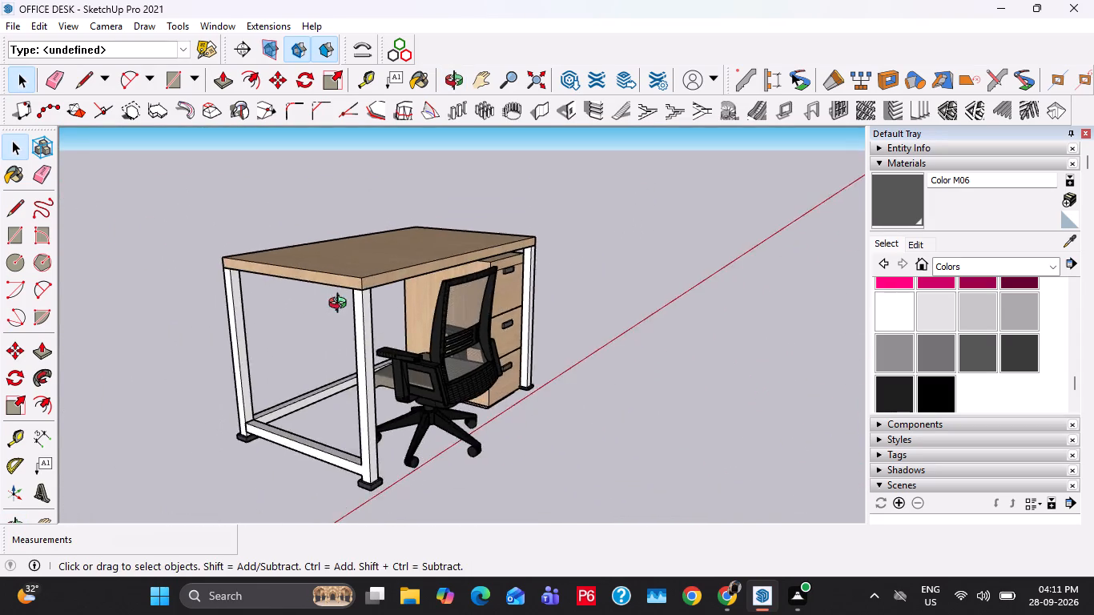
middle_click_drag(341, 305, 763, 227)
scroll(392, 267, "up", 3)
middle_click_drag(378, 299, 474, 299)
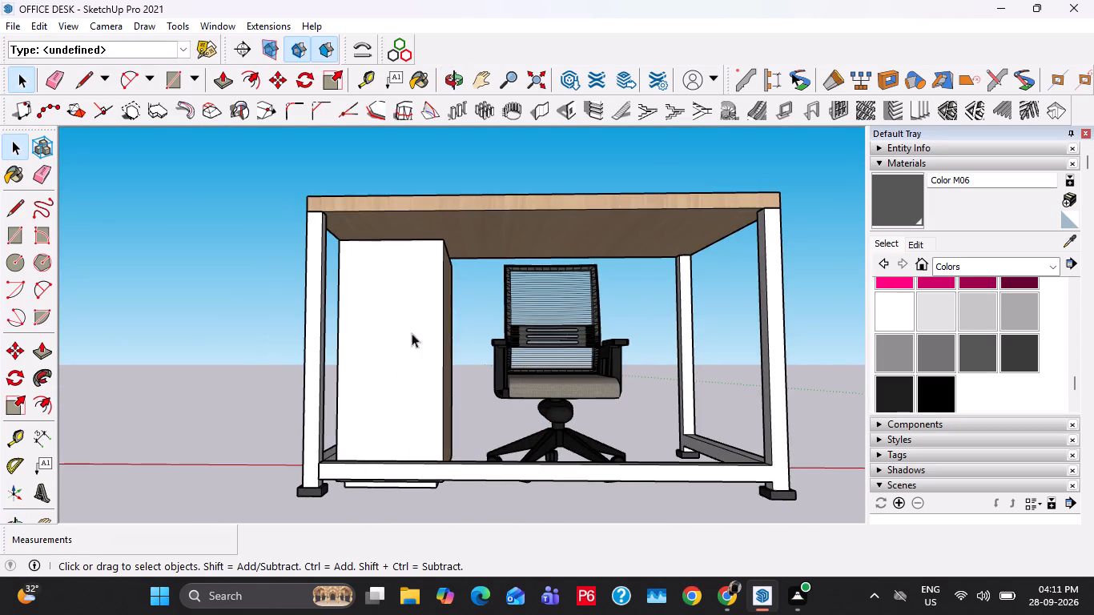
double_click(395, 339)
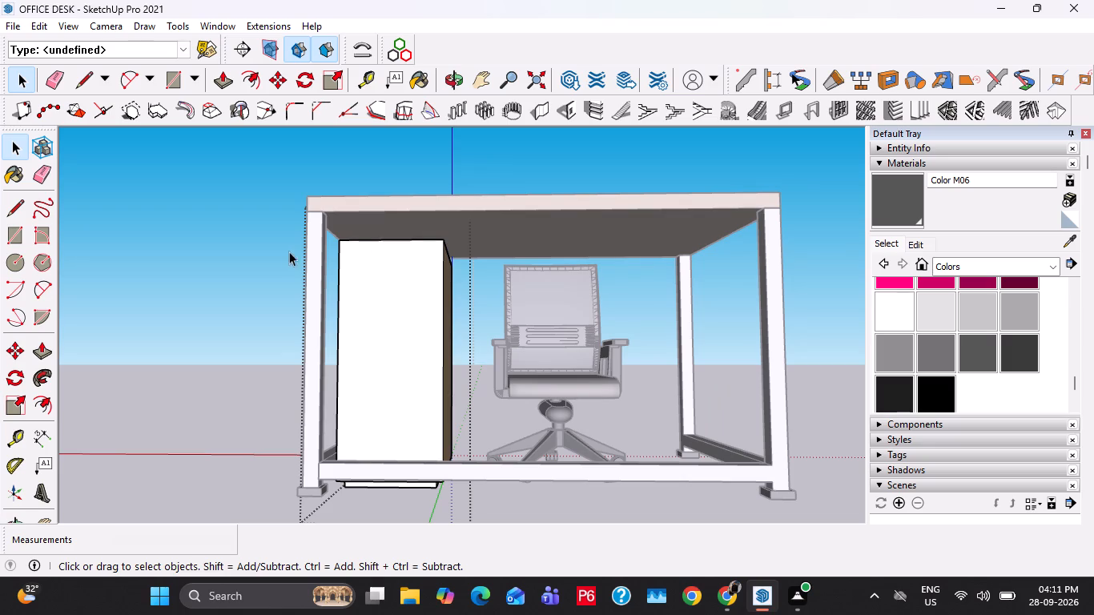
key("space")
key("Escape")
key("Escape")
key("Escape")
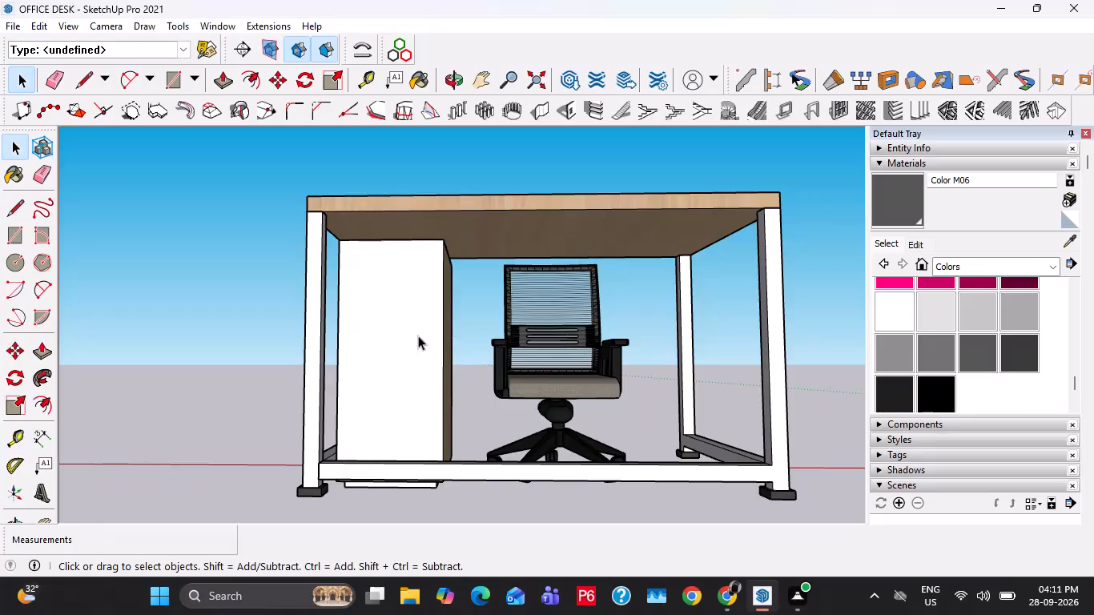
Push/Pull the desktop's front edge face on the chair side outward 2" and exit group editing.
middle_click_drag(403, 253, 689, 360)
scroll(420, 281, "down", 1)
scroll(413, 267, "up", 5)
middle_click_drag(253, 283, 551, 315)
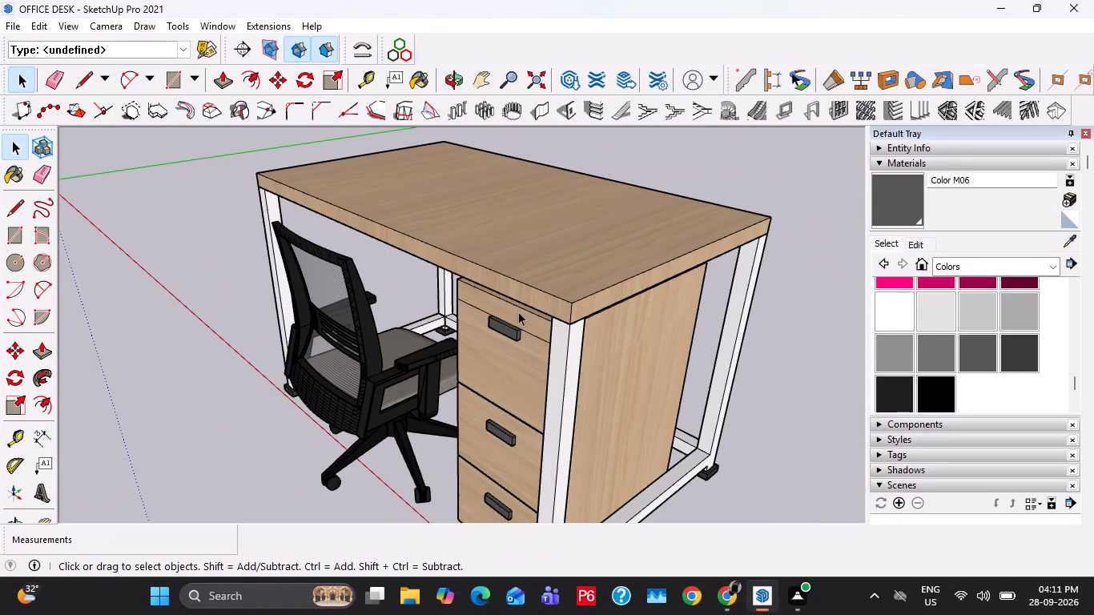
double_click(537, 293)
triple_click(546, 306)
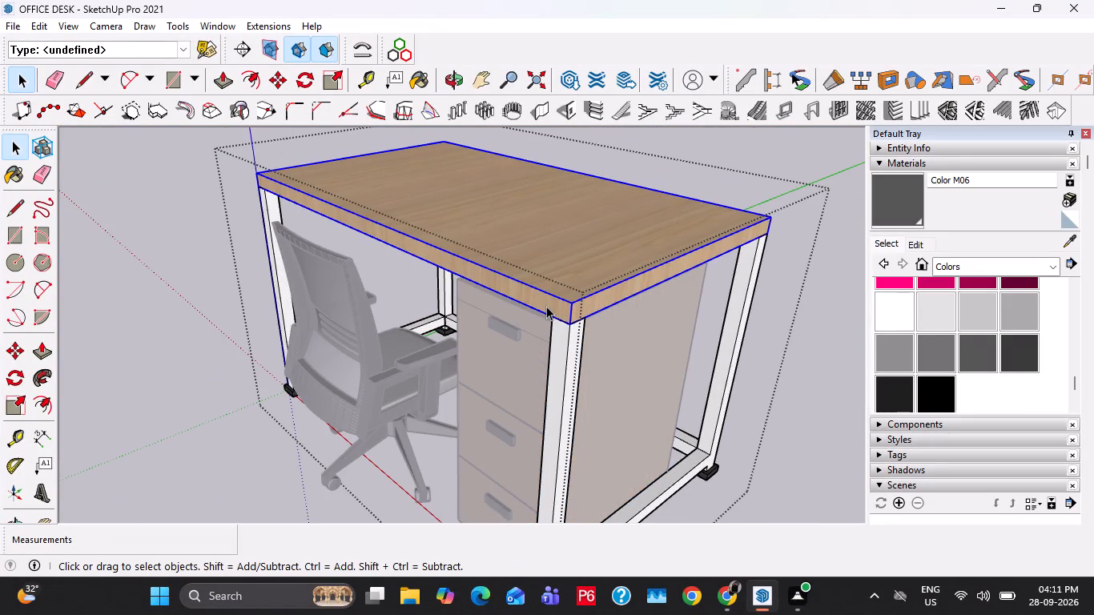
left_click(546, 305)
key("p")
left_click(546, 305)
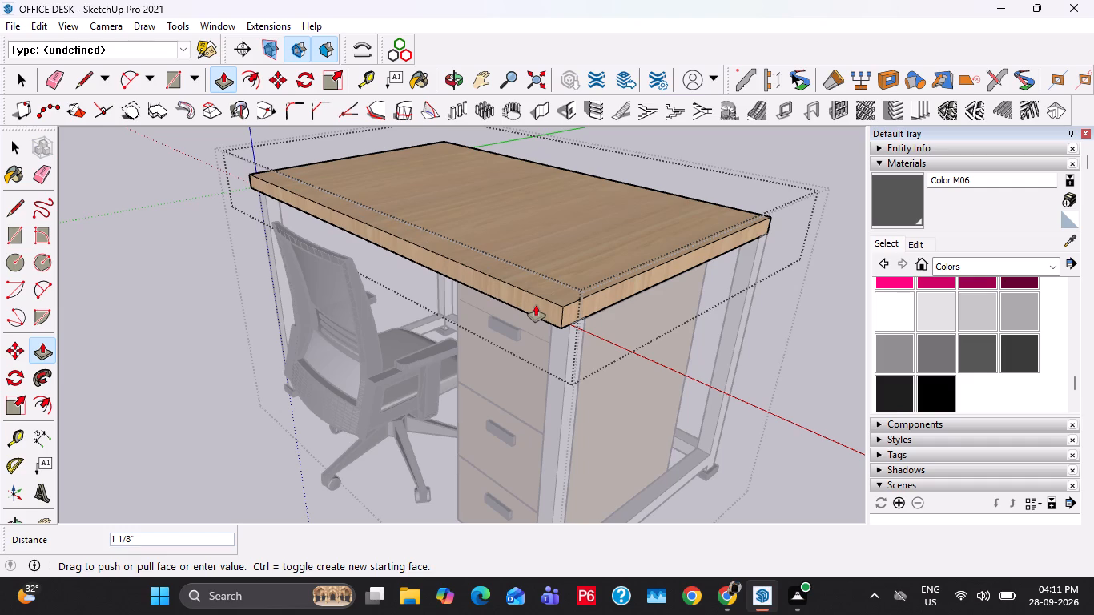
type("2\"")
key("Return")
key("space")
middle_click_drag(529, 336, 481, 312)
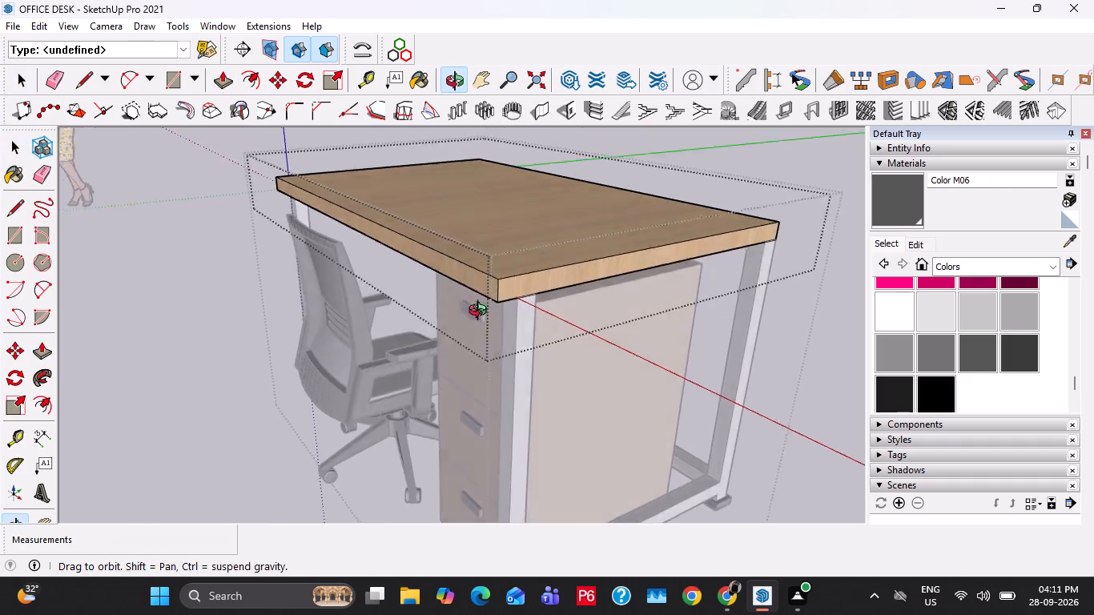
middle_click_drag(481, 312, 343, 234)
key("space")
key("Escape")
key("Escape")
key("Escape")
Check the extended desktop from the drawer end and the front, and save the office desk model.
scroll(525, 233, "up", 1)
middle_click_drag(525, 233, 525, 239)
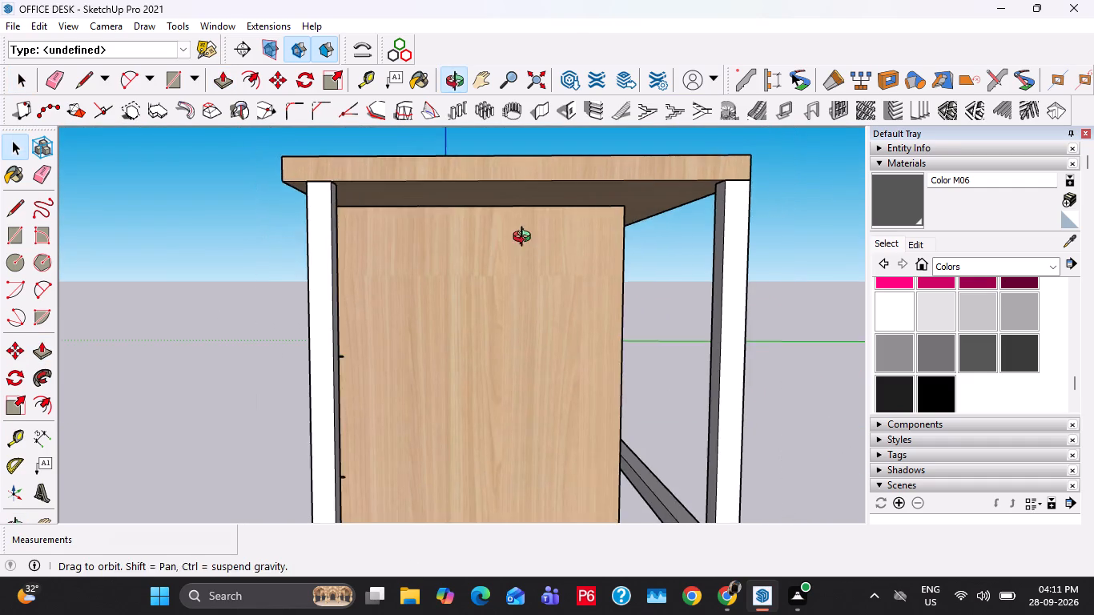
middle_click_drag(525, 239, 527, 287)
key("Escape")
scroll(520, 293, "down", 1)
key("Escape")
key("Escape")
key("Escape")
scroll(517, 296, "down", 1)
middle_click_drag(444, 312, 514, 328)
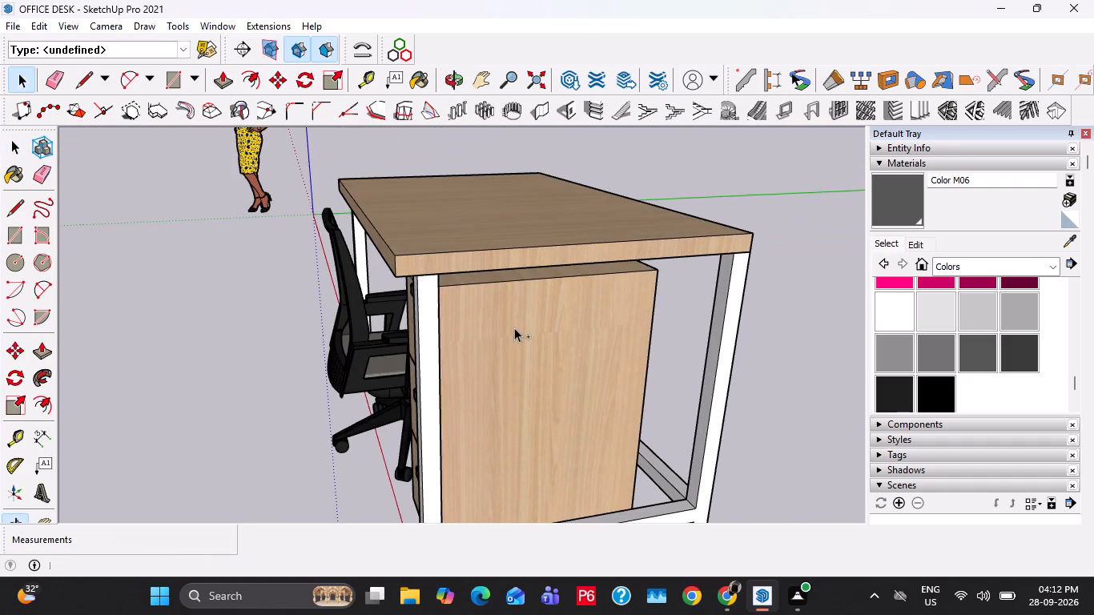
key("ctrl+s")
scroll(471, 324, "up", 3)
middle_click_drag(481, 328, 646, 340)
scroll(601, 332, "down", 3)
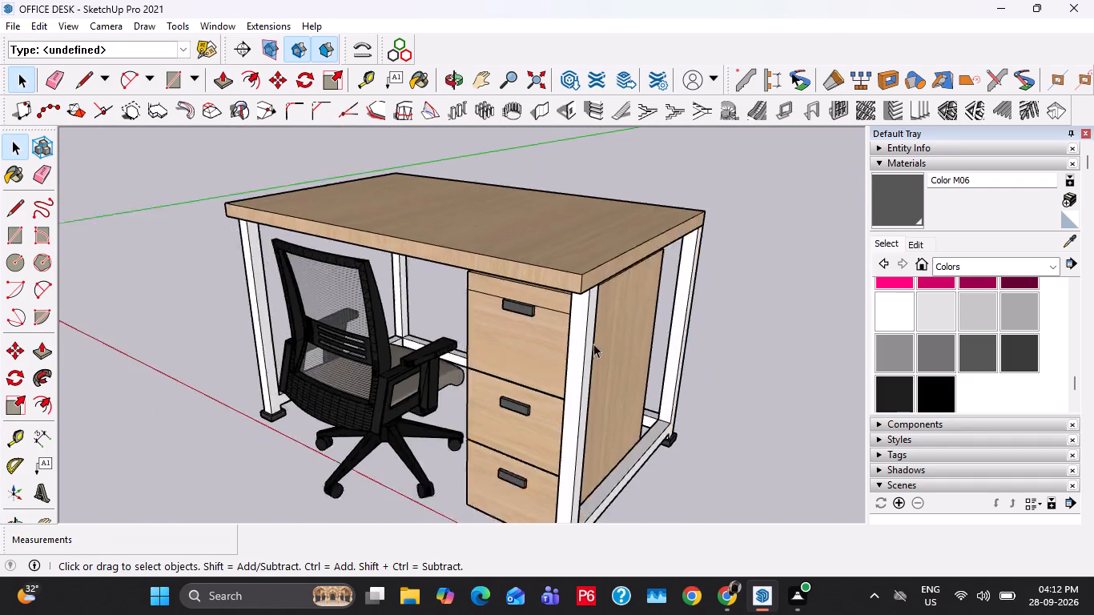
scroll(593, 344, "down", 9)
middle_click_drag(475, 328, 646, 287)
scroll(580, 320, "up", 4)
key("ctrl+s")
scroll(479, 338, "up", 4)
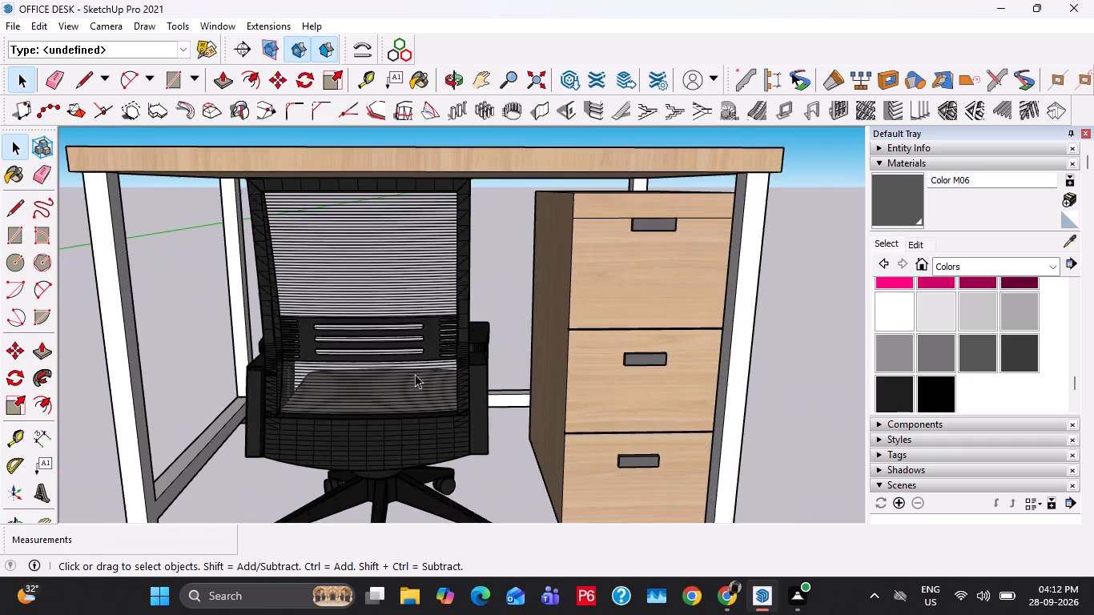
Inspect the recessed plinth under the drawer unit, check its inset edge with the Tape Measure, and exit group editing.
scroll(415, 374, "up", 3)
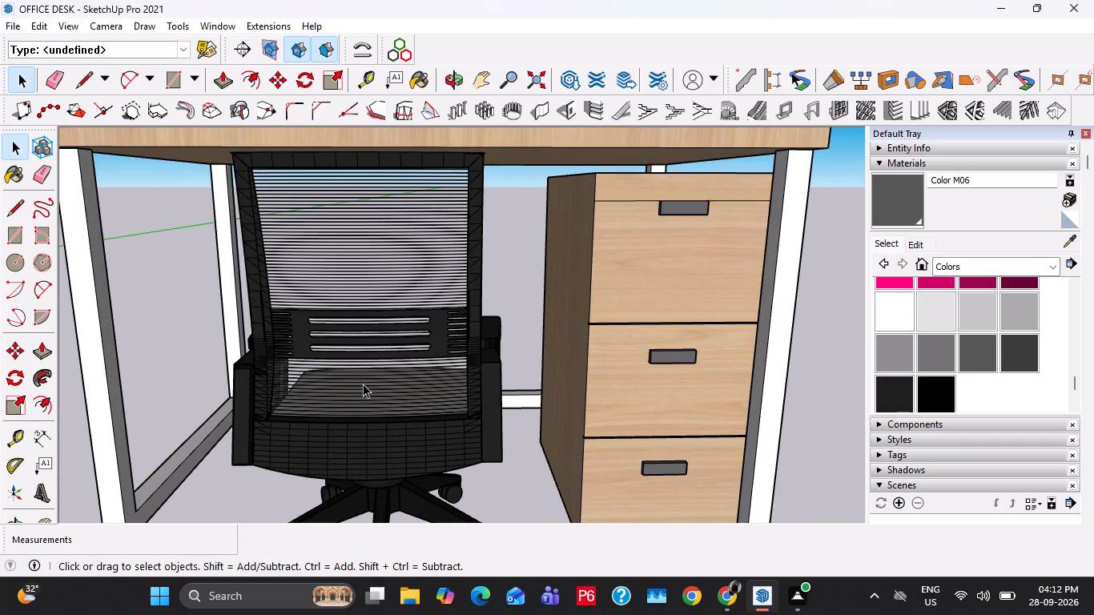
scroll(363, 384, "down", 12)
middle_click_drag(368, 396, 555, 467)
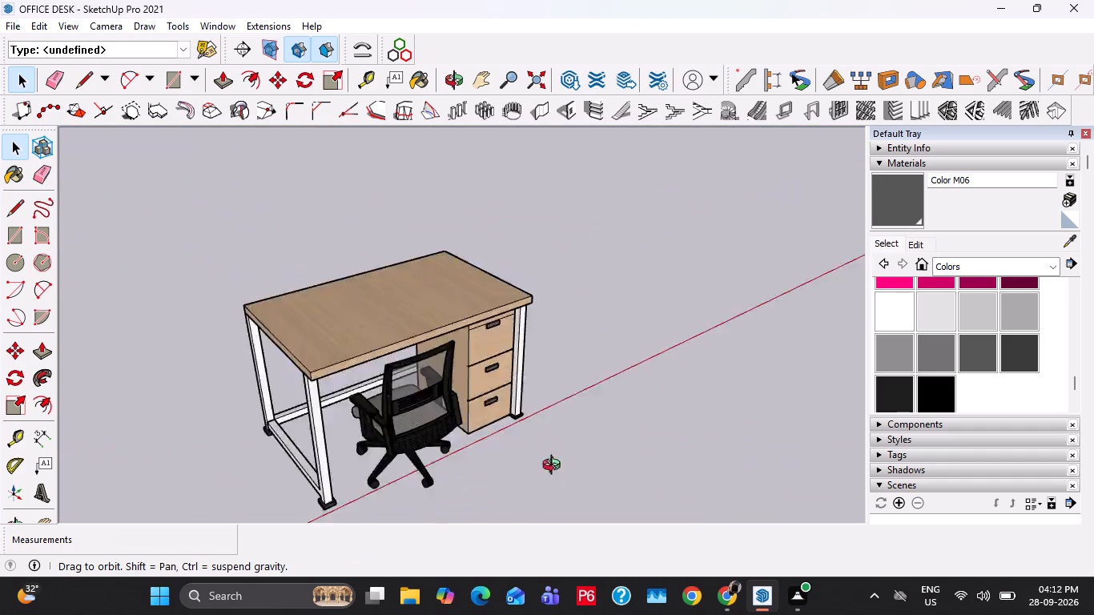
middle_click_drag(555, 467, 746, 373)
scroll(462, 408, "up", 4)
middle_click_drag(388, 408, 552, 376)
scroll(436, 437, "up", 2)
middle_click_drag(380, 451, 449, 315)
scroll(394, 452, "up", 7)
middle_click_drag(316, 440, 412, 358)
triple_click(432, 384)
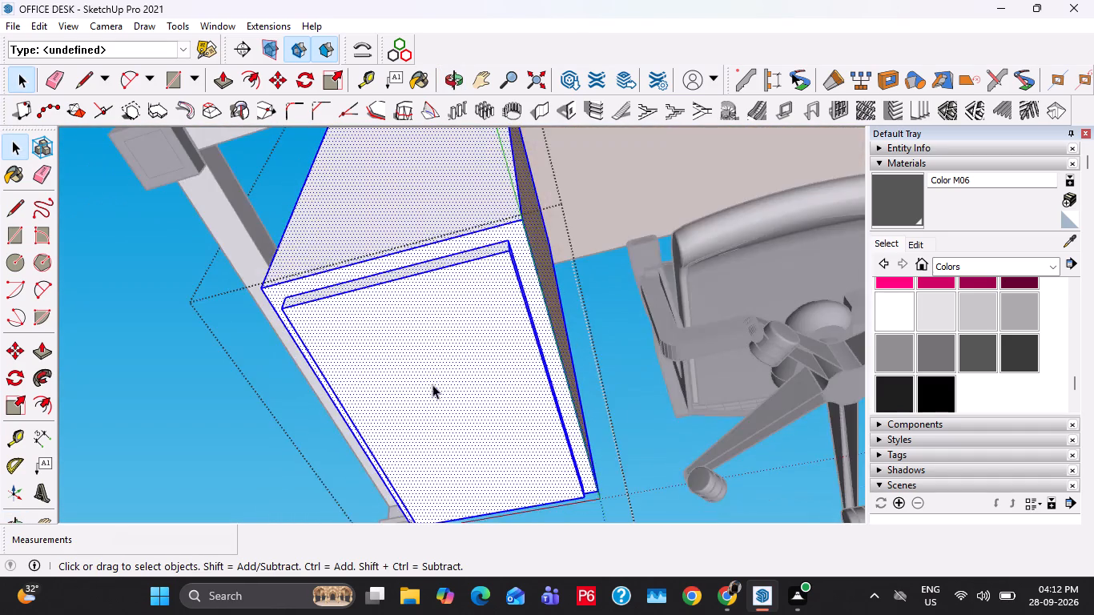
middle_click_drag(384, 377, 566, 410)
scroll(404, 352, "up", 11)
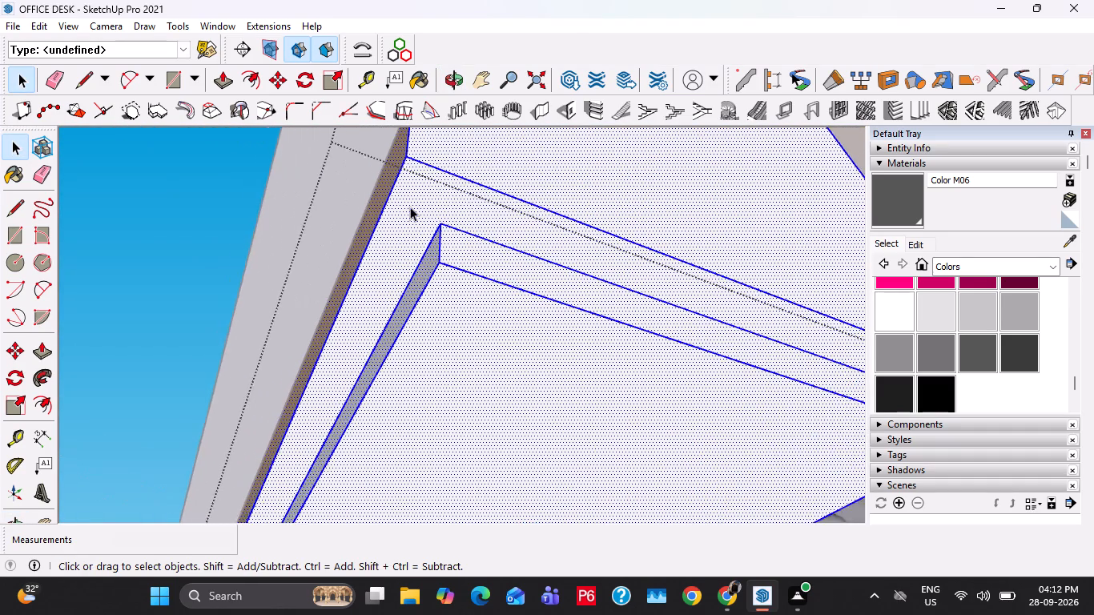
scroll(410, 207, "up", 2)
scroll(397, 217, "down", 6)
middle_click_drag(414, 205, 421, 272)
scroll(420, 239, "up", 3)
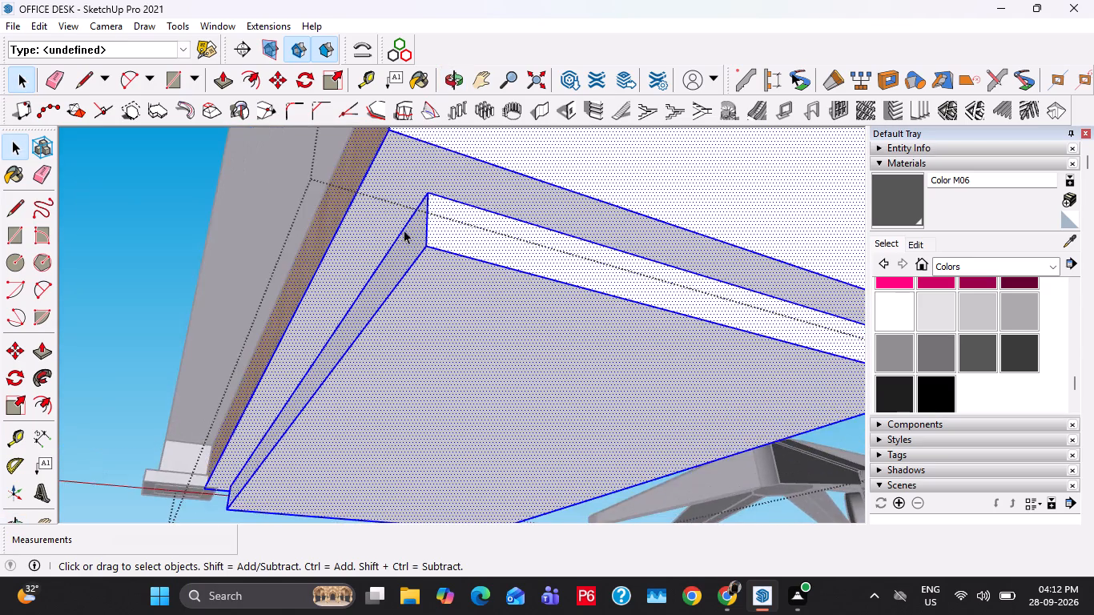
scroll(403, 212, "up", 2)
key("t")
double_click(414, 221)
middle_click_drag(414, 228, 417, 266)
scroll(415, 265, "down", 6)
key("space")
middle_click_drag(376, 319, 351, 384)
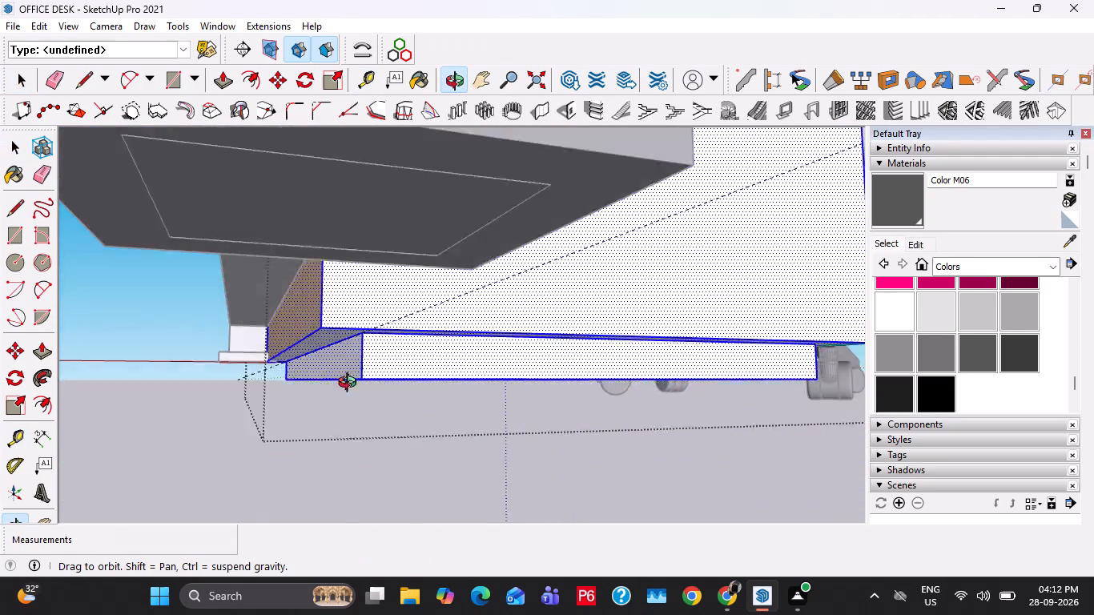
middle_click_drag(351, 384, 597, 408)
key("Escape")
key("Escape")
scroll(555, 377, "down", 18)
key("Escape")
key("Escape")
key("Escape")
middle_click_drag(354, 364, 435, 464)
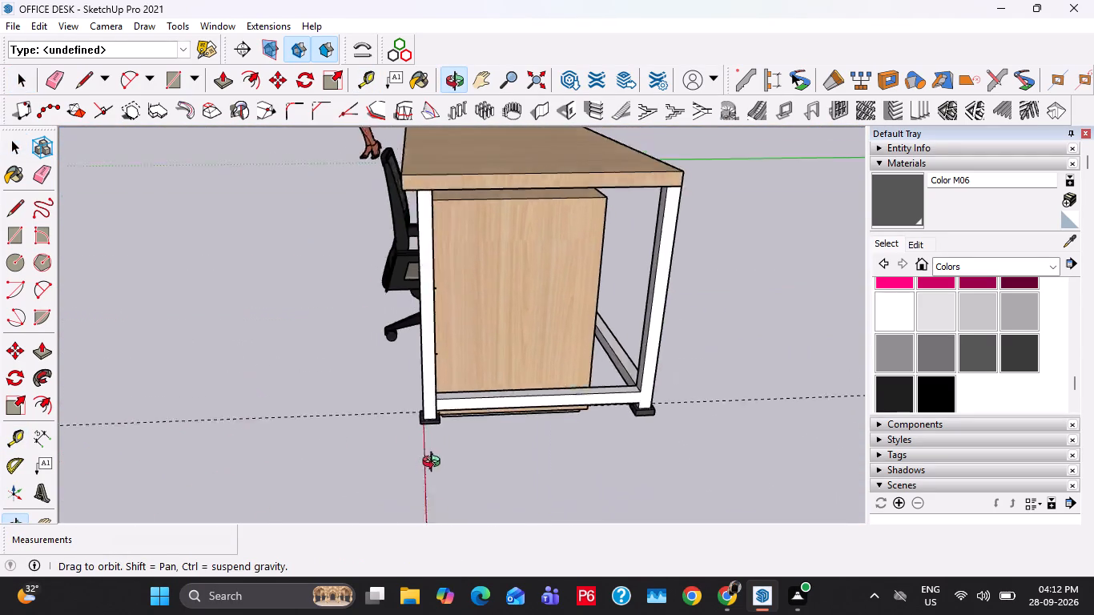
middle_click_drag(435, 464, 463, 480)
Switch the material library to the Metal collection.
left_click(962, 274)
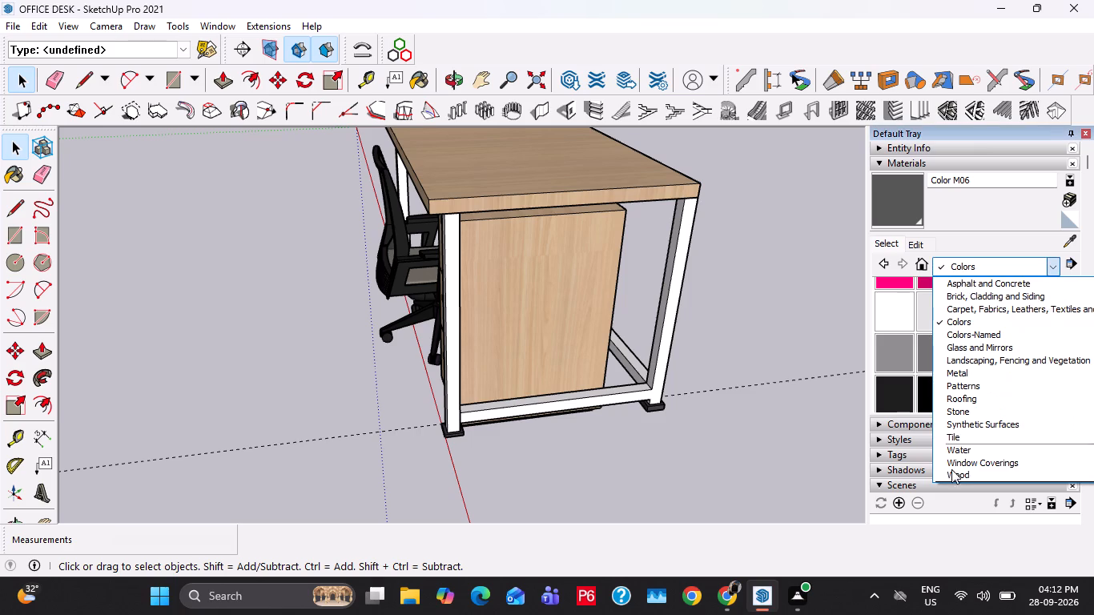
left_click(951, 372)
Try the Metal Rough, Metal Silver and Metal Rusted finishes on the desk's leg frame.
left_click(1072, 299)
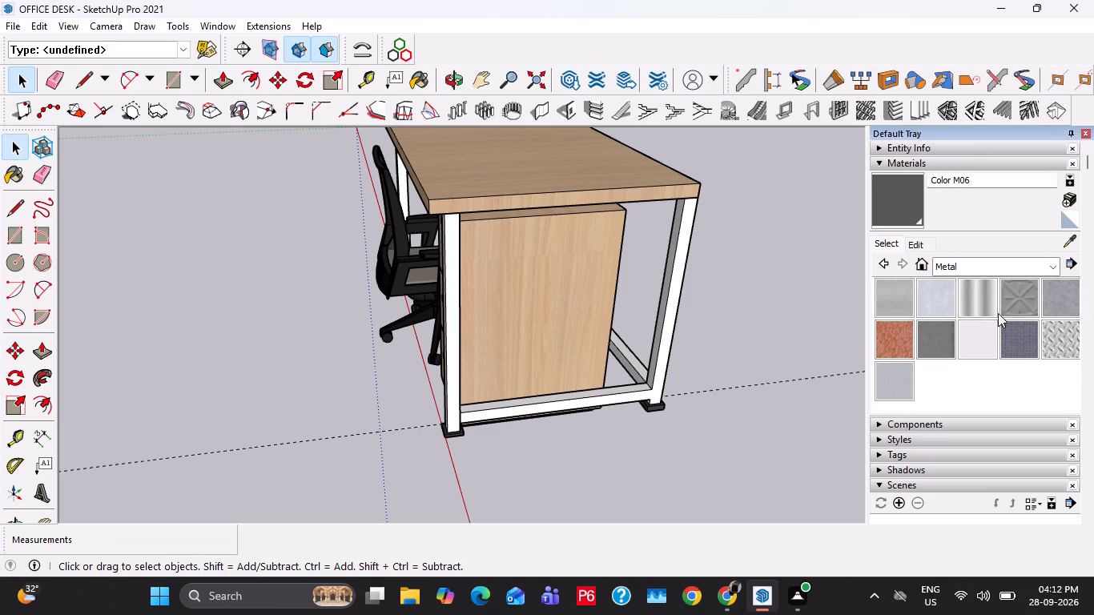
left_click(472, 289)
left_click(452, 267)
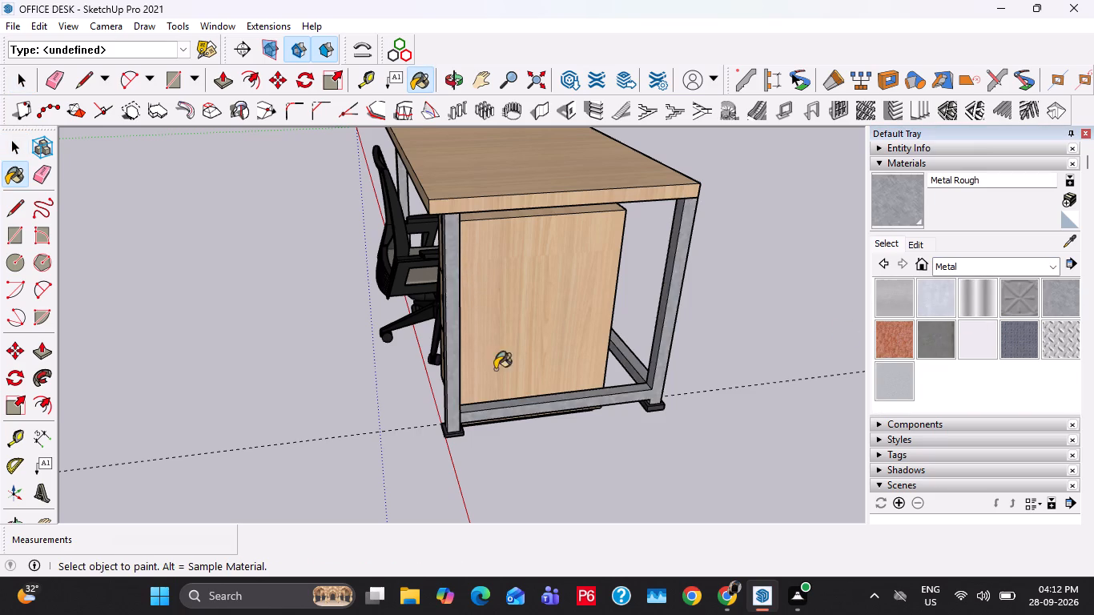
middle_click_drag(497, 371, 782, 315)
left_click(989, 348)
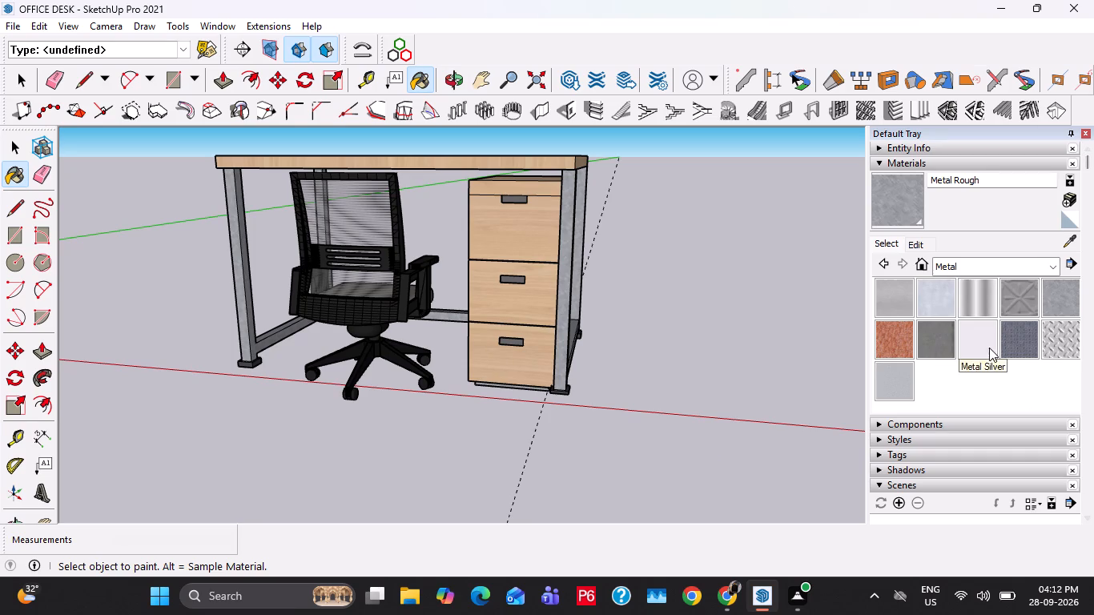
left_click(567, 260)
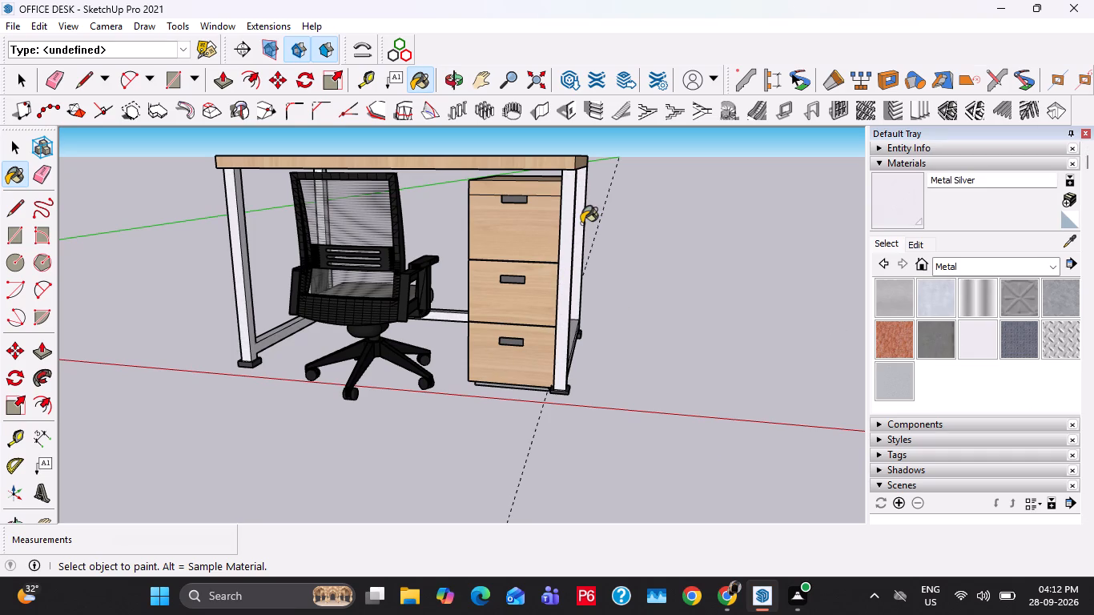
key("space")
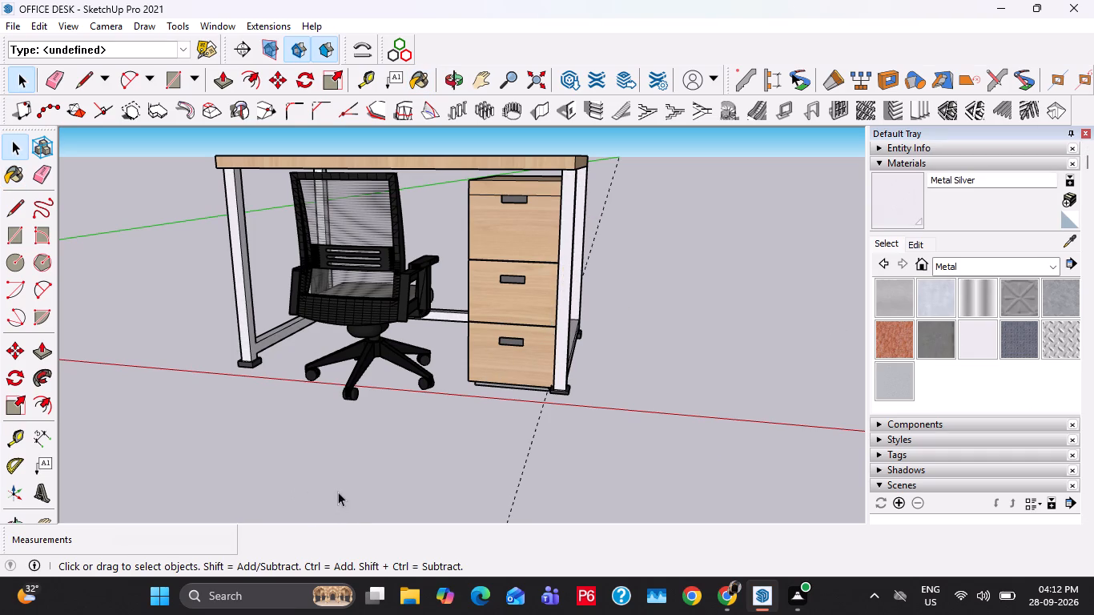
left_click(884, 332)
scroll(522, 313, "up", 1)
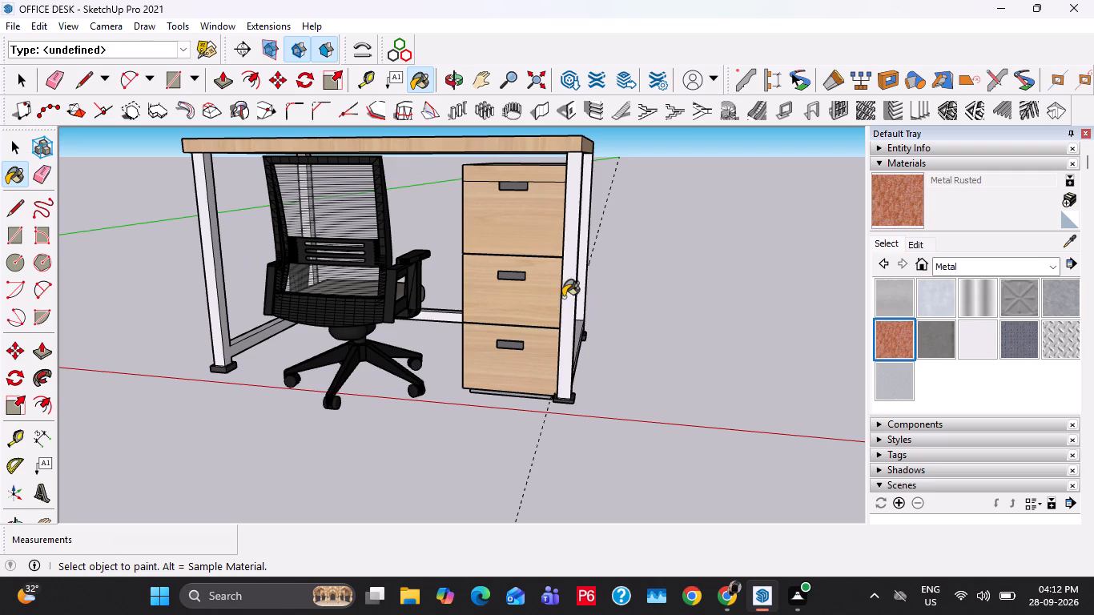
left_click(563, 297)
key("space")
Paint the drawer unit and the leg frame with Metal Seamed.
left_click(935, 341)
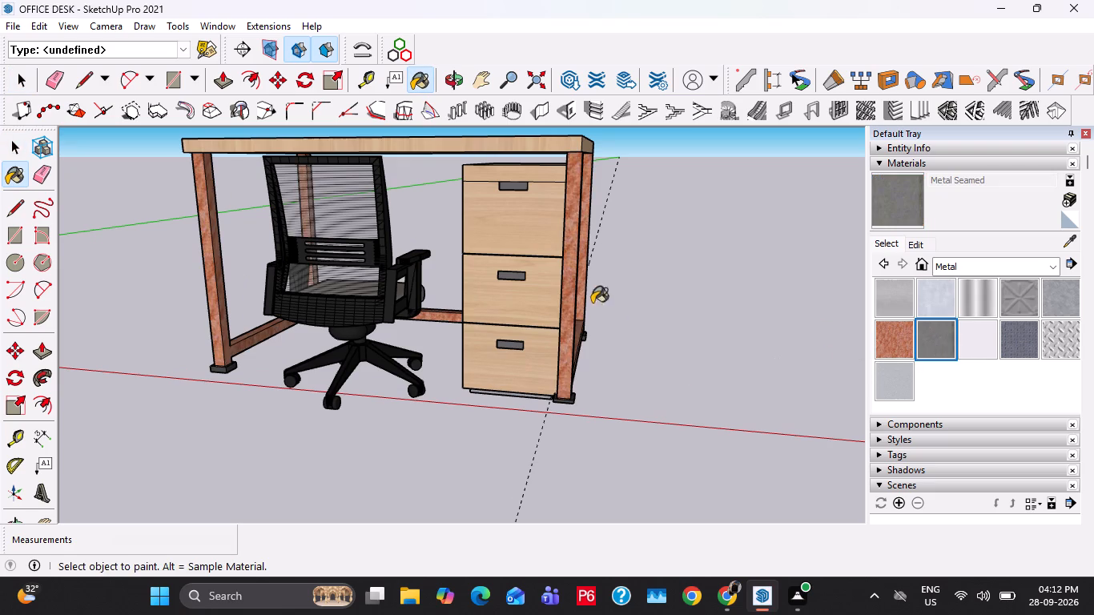
left_click(562, 231)
left_click(571, 236)
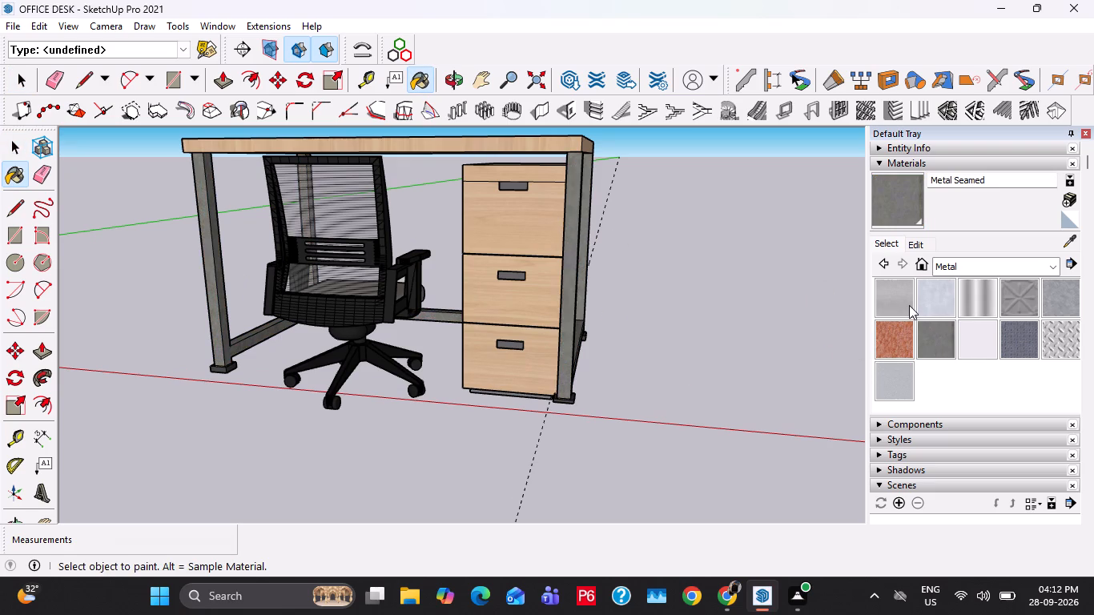
key("space")
Repaint the desk's leg frame with the Aluminum material.
left_click(909, 304)
left_click(578, 231)
Push/Pull the bottom rim of the foot under the drawer-end leg on the chair side down 1" and exit group editing.
scroll(762, 272, "up", 6)
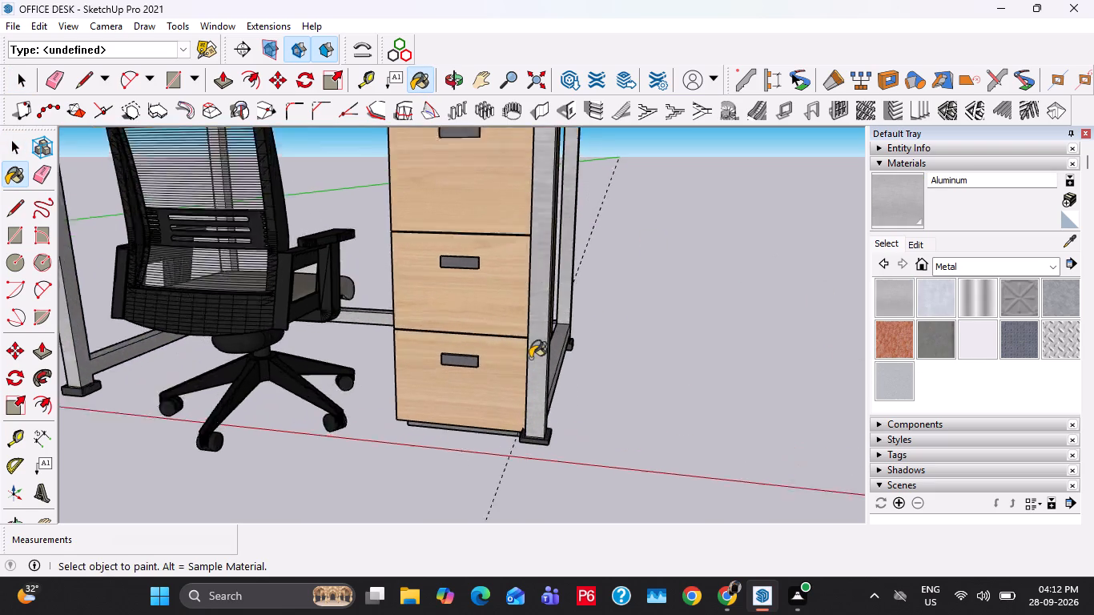
scroll(530, 358, "up", 8)
middle_click_drag(579, 453, 532, 347)
scroll(497, 343, "up", 4)
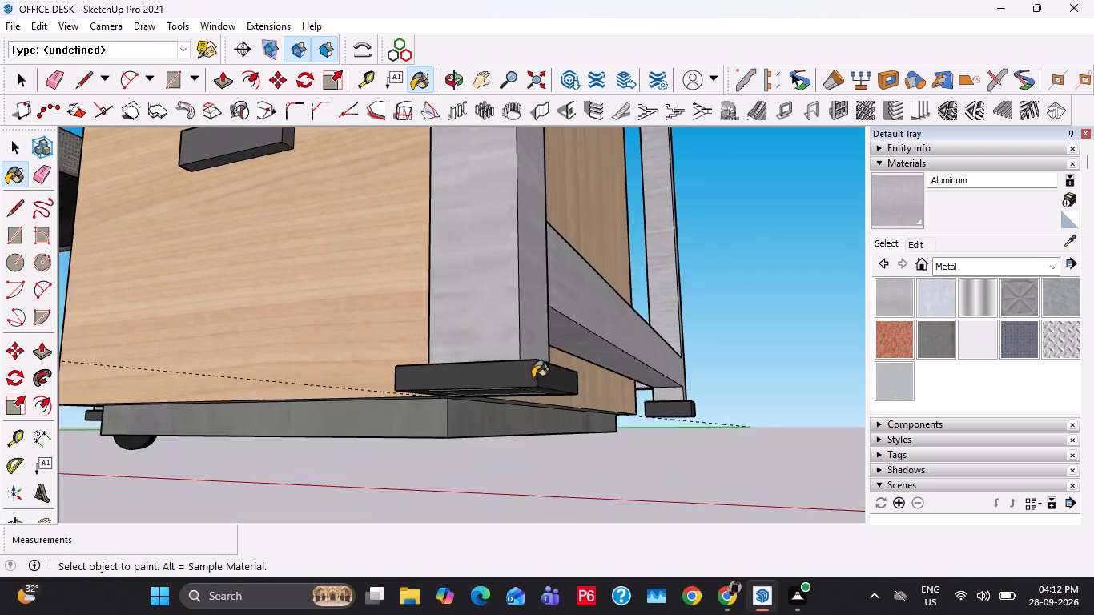
scroll(533, 378, "up", 3)
key("space")
middle_click_drag(533, 389, 516, 307)
double_click(527, 382)
left_click(534, 382)
double_click(534, 382)
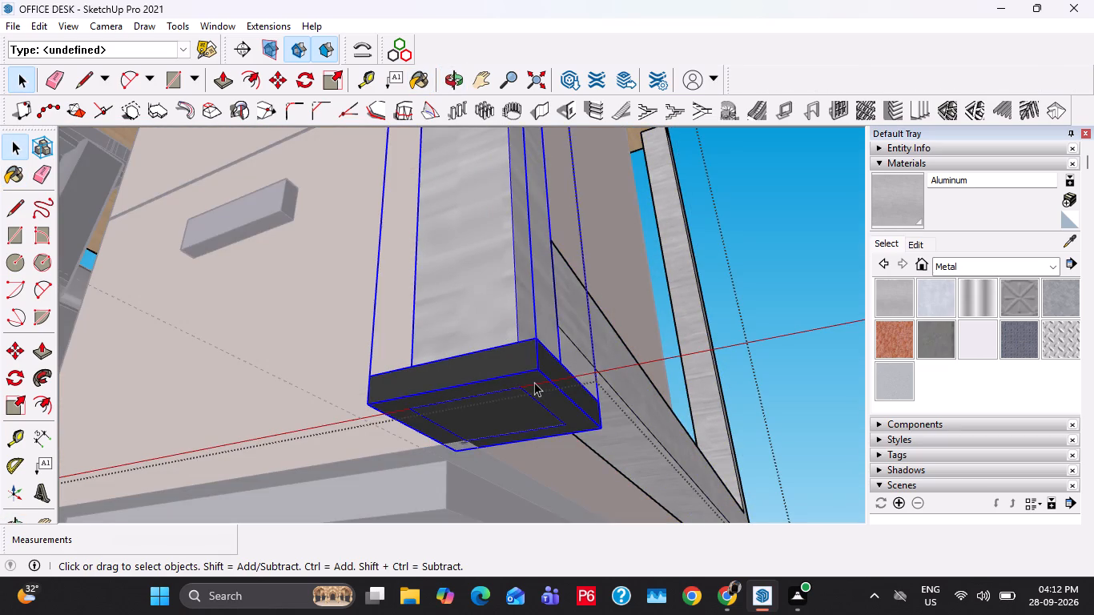
key("p")
left_click(536, 385)
type("1\"")
key("Return")
key("space")
scroll(392, 358, "down", 8)
middle_click_drag(438, 370, 477, 492)
key("Escape")
key("Escape")
scroll(552, 409, "up", 7)
key("Escape")
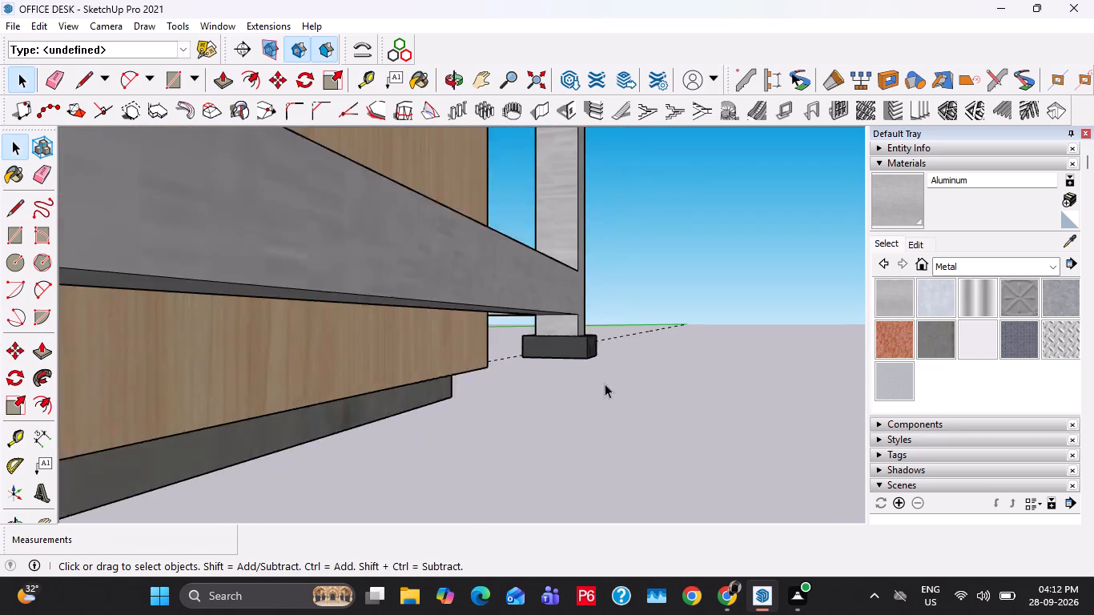
Push/Pull the bottom rim of the foot under the rear leg at the drawer end down 1" and exit group editing.
scroll(605, 384, "up", 10)
double_click(553, 352)
middle_click_drag(553, 352, 500, 227)
left_click(540, 279)
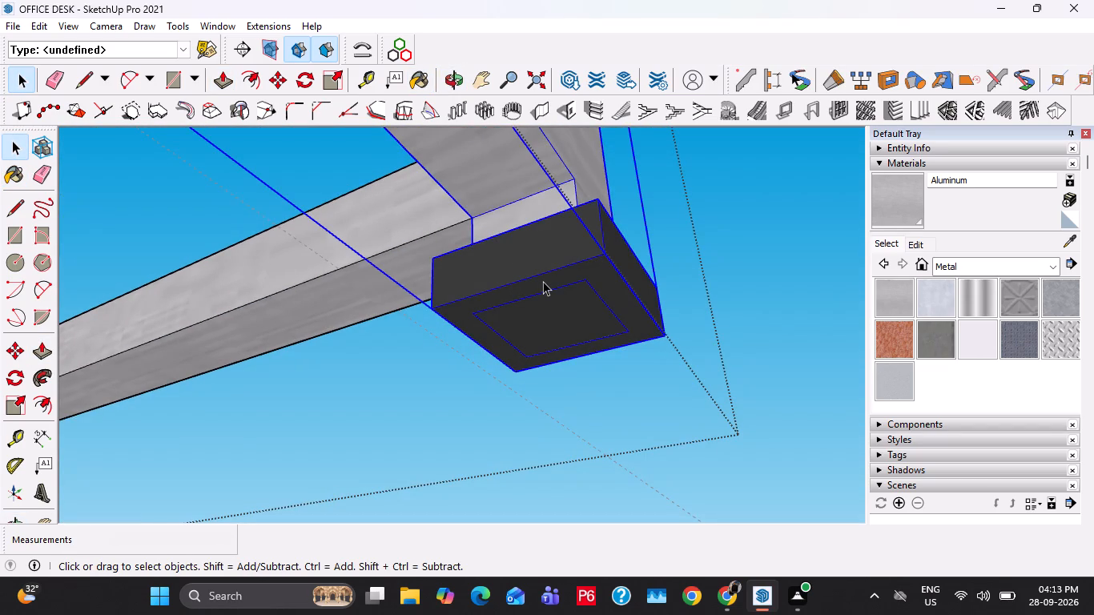
double_click(543, 282)
key("p")
left_click(543, 282)
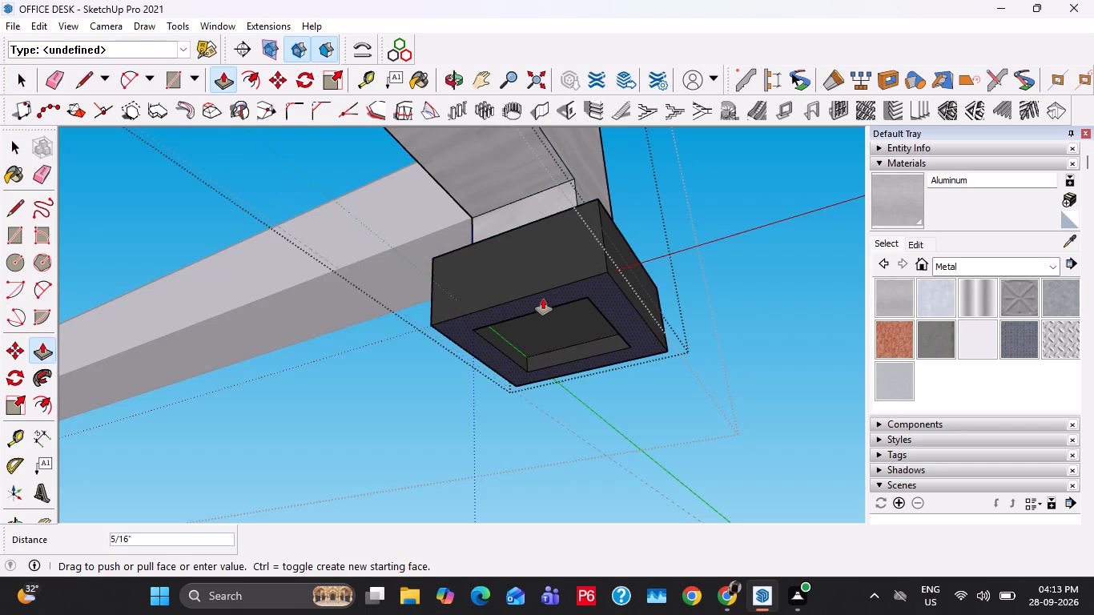
type("1\"")
key("Return")
key("space")
scroll(543, 301, "down", 5)
middle_click_drag(556, 308, 435, 384)
key("Escape")
scroll(440, 375, "down", 18)
key("Escape")
key("Escape")
Push/Pull the bottom rim of the foot under the open-end leg on the chair side down 1" and leave its group.
middle_click_drag(336, 360, 639, 376)
scroll(477, 367, "up", 14)
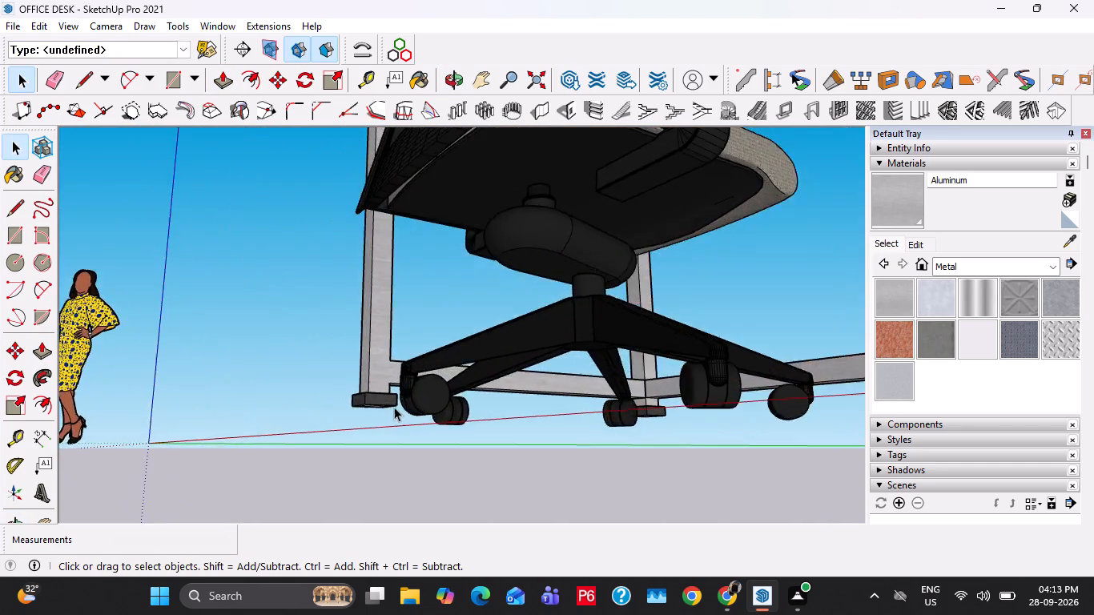
scroll(394, 407, "up", 14)
middle_click_drag(368, 403, 384, 268)
double_click(409, 391)
scroll(401, 399, "up", 2)
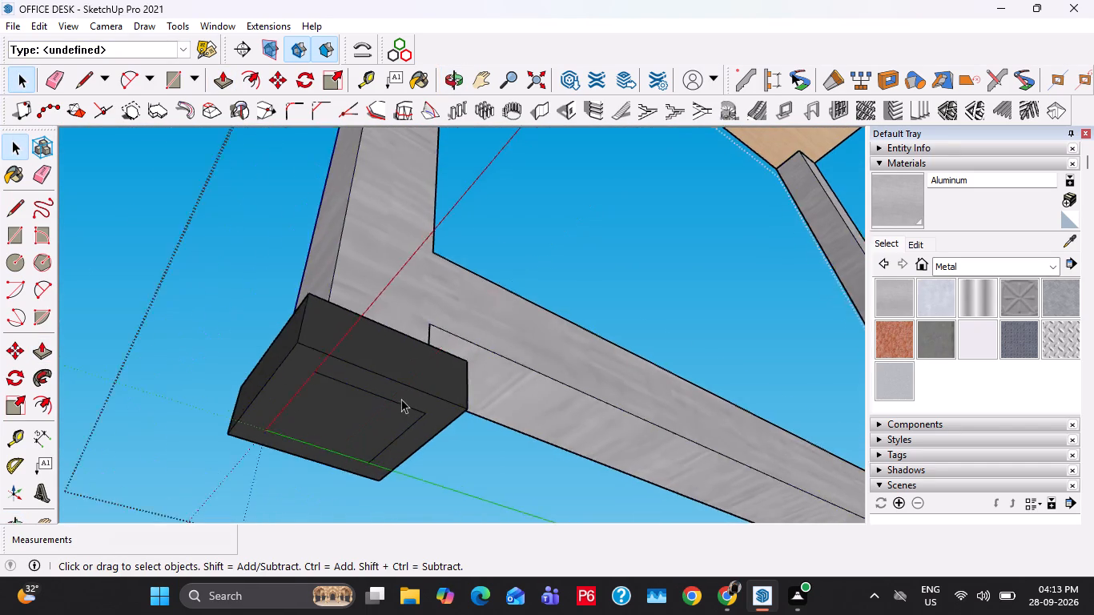
scroll(401, 399, "up", 2)
left_click(404, 394)
double_click(404, 394)
key("p")
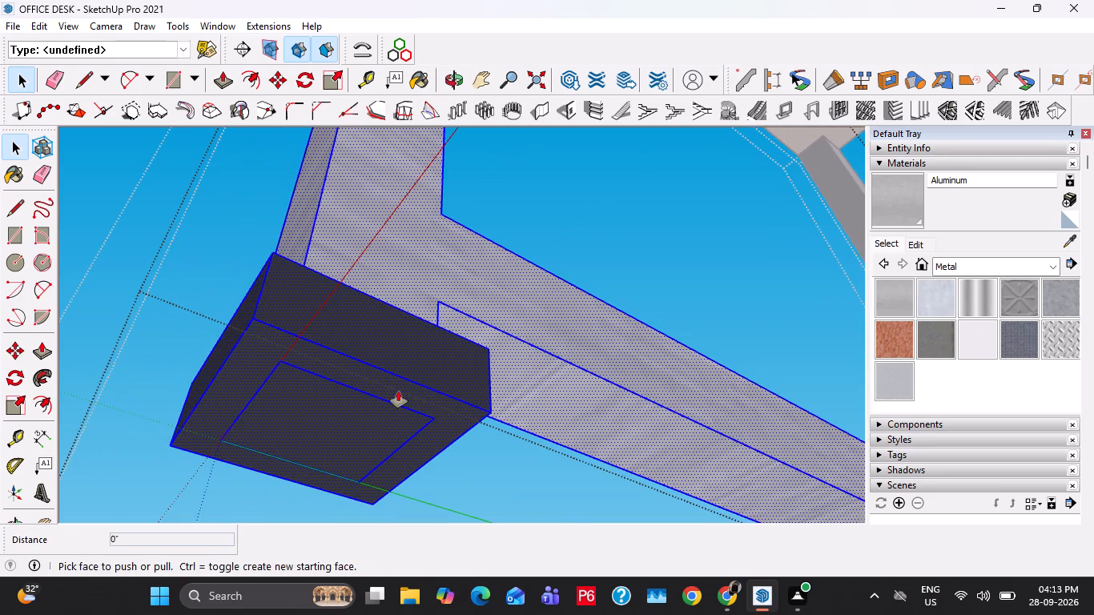
left_click(398, 391)
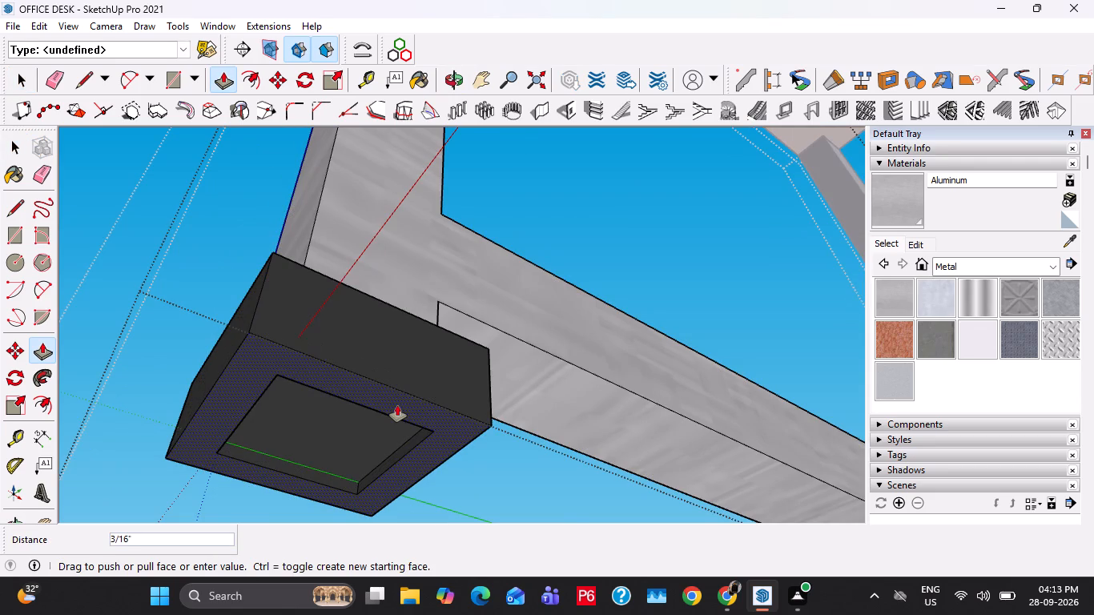
key("1")
key("shift+quotedbl")
key("Return")
key("space")
middle_click_drag(417, 428, 644, 438)
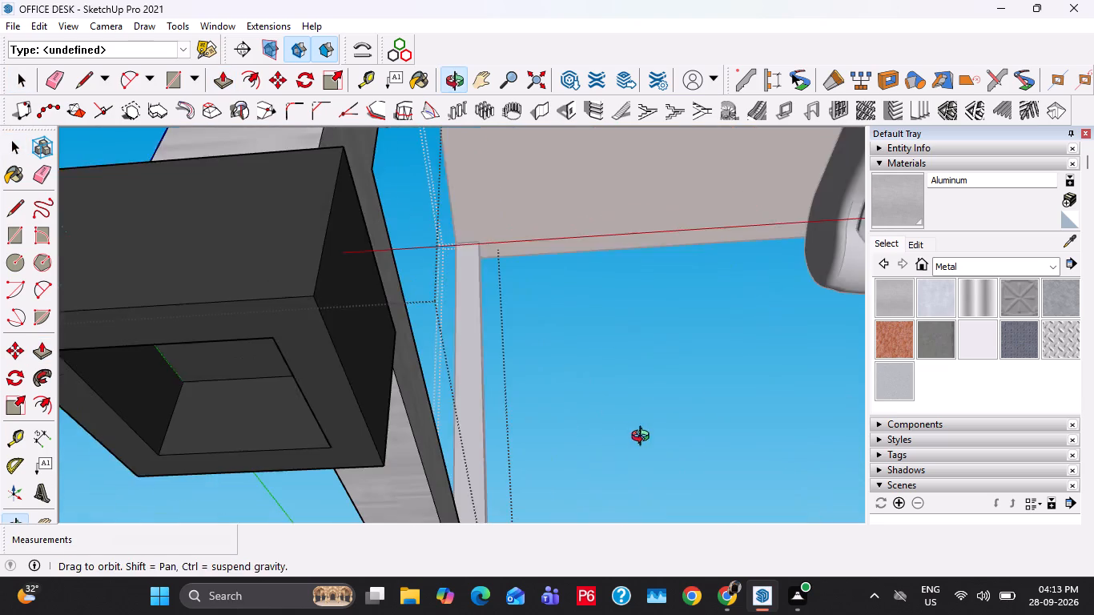
middle_click_drag(644, 438, 645, 438)
key("Escape")
key("Escape")
Push/Pull the bottom rim of the foot under the rear leg at the open end down 1" and exit group editing.
middle_click_drag(509, 469, 556, 203, "shift")
scroll(533, 436, "up", 8, "shift")
double_click(511, 384)
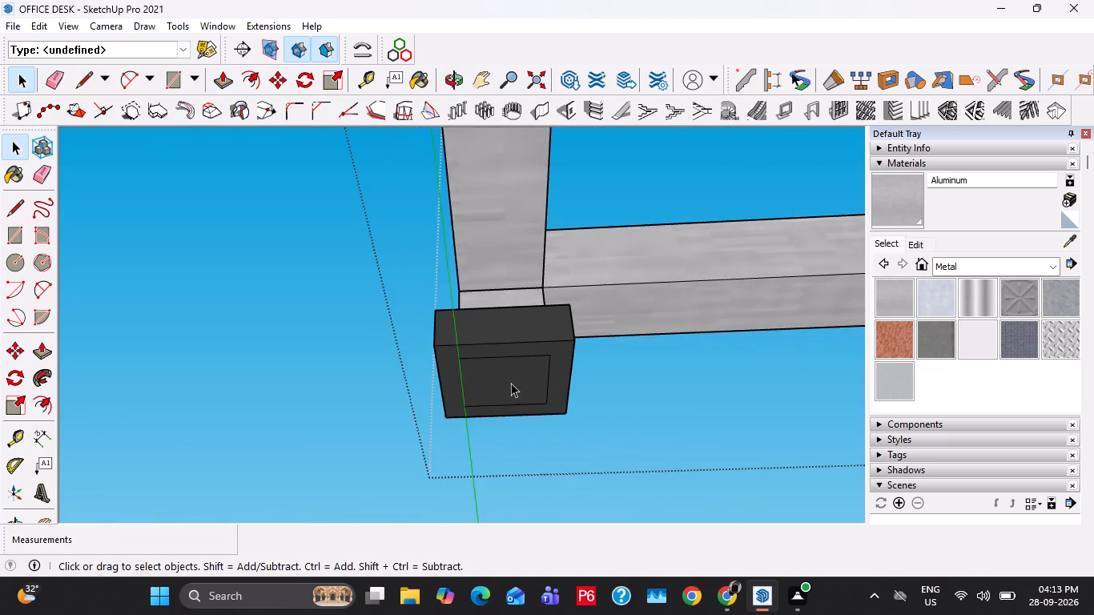
scroll(513, 382, "up", 9)
double_click(603, 336)
left_click(611, 326)
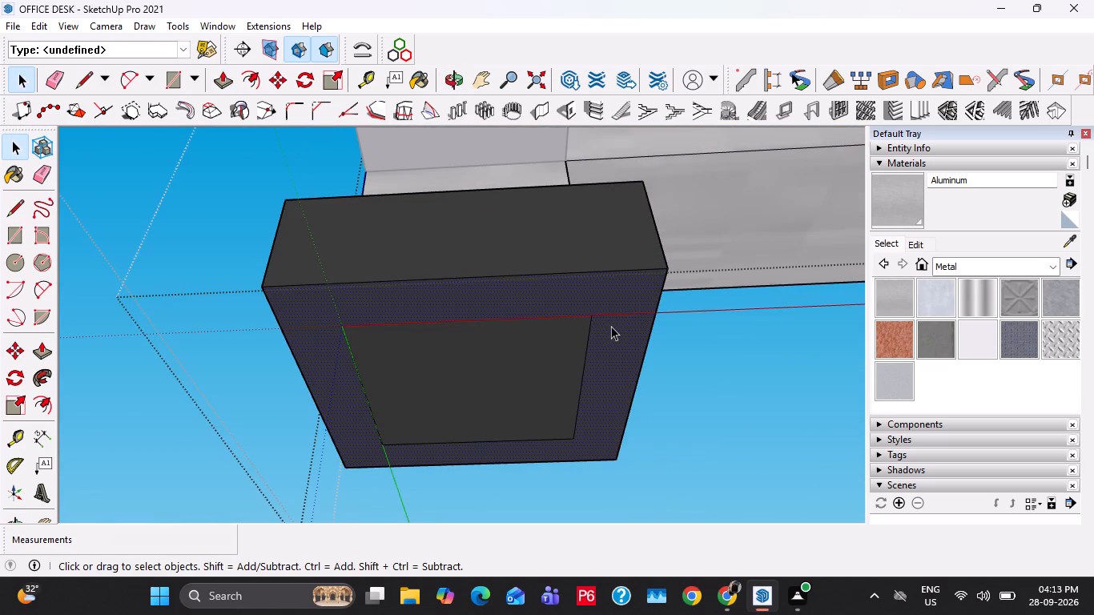
key("p")
left_click(611, 326)
type("1\"")
key("Return")
key("space")
middle_click_drag(465, 317, 680, 372)
key("Escape")
scroll(480, 328, "down", 12)
key("Escape")
key("Escape")
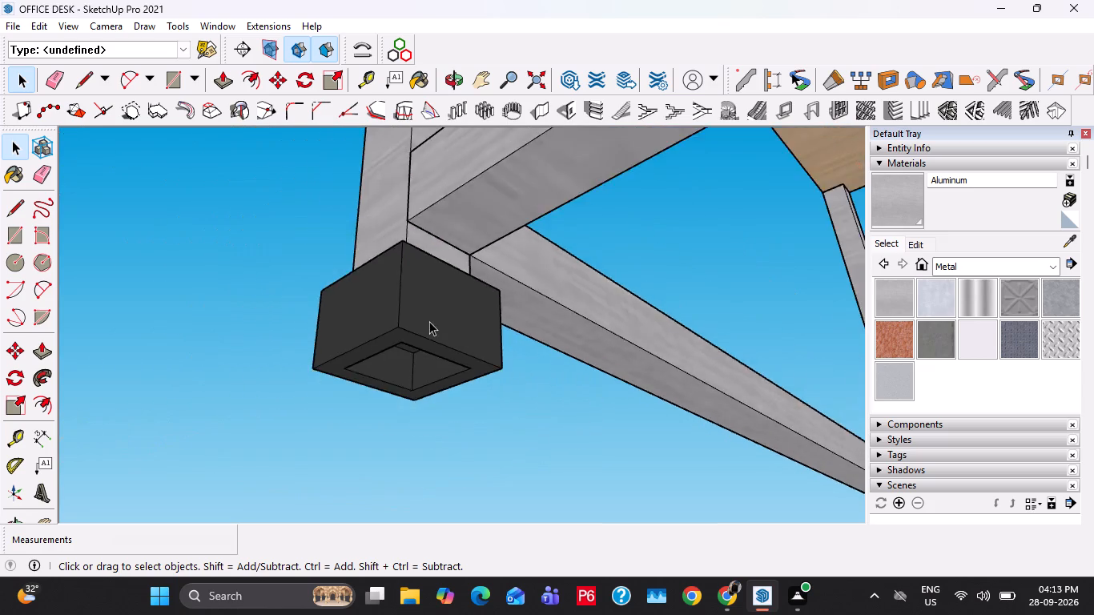
Check the aluminum leg frame and all four deepened feet from several sides, and save the office desk model.
scroll(429, 321, "down", 7)
middle_click_drag(389, 287, 578, 441)
scroll(388, 323, "down", 20)
middle_click_drag(524, 332, 348, 372)
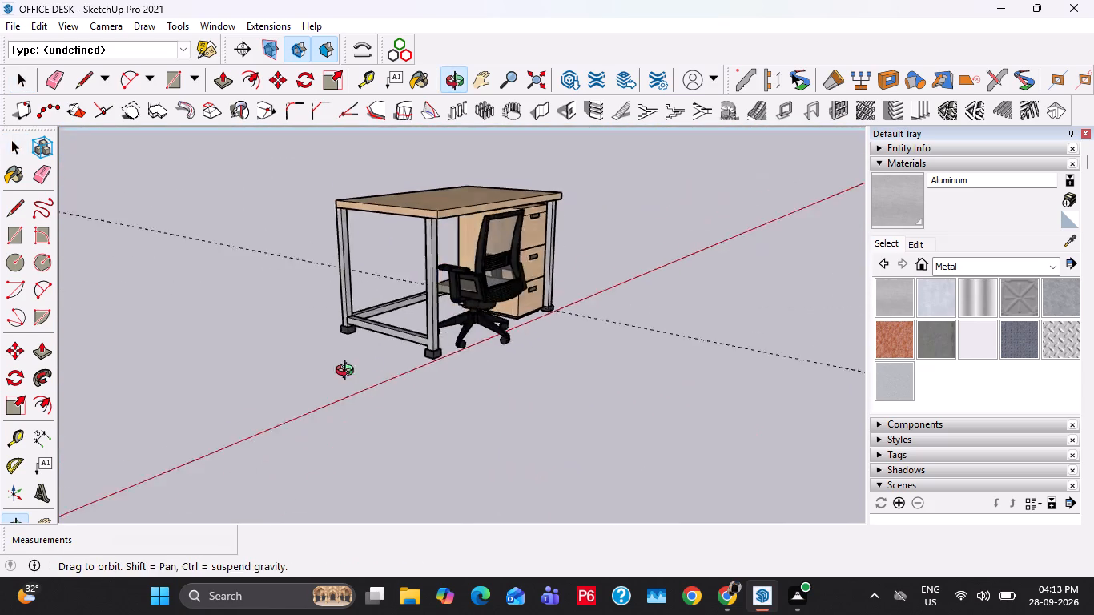
middle_click_drag(348, 372, 314, 376)
scroll(447, 348, "up", 9)
middle_click_drag(432, 336, 304, 336)
scroll(301, 325, "down", 3)
middle_click_drag(483, 319, 446, 398, "shift")
middle_click_drag(498, 352, 497, 352)
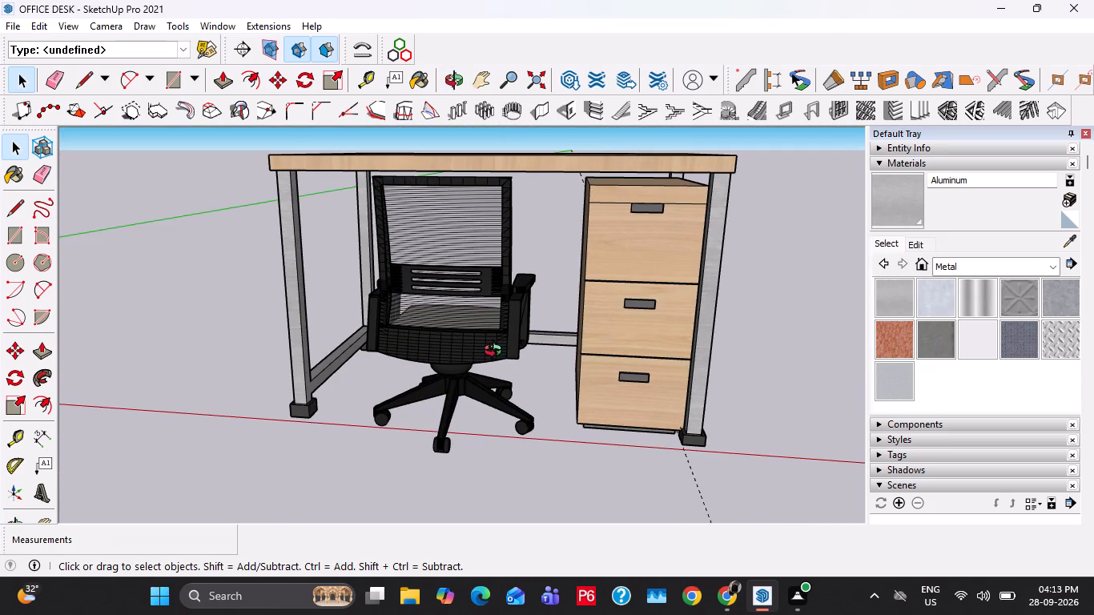
middle_click_drag(497, 352, 456, 346)
middle_click_drag(456, 344, 510, 334)
key("ctrl+s")
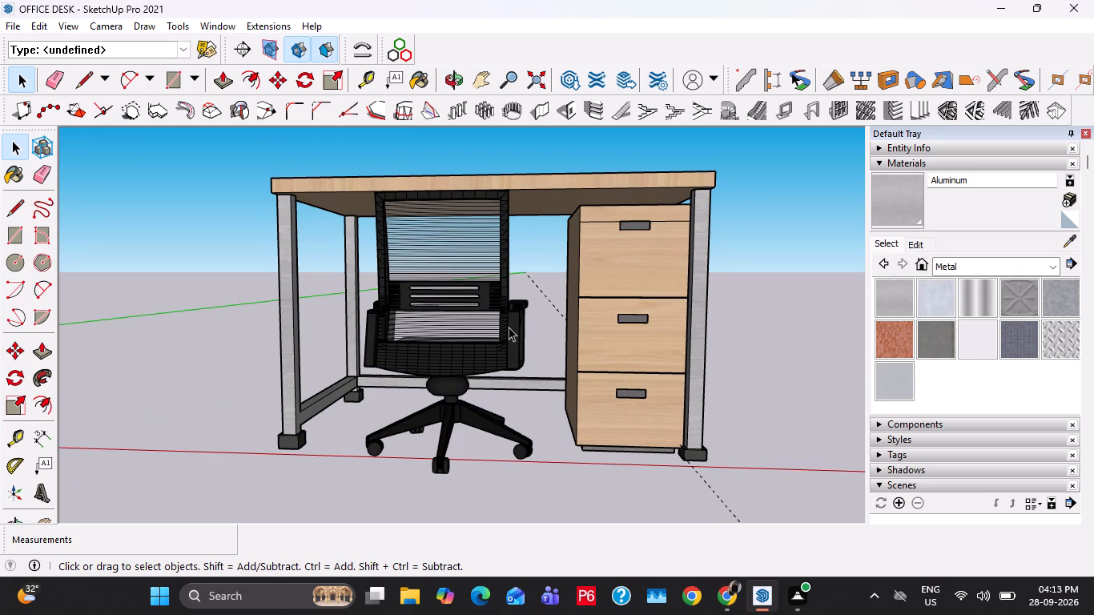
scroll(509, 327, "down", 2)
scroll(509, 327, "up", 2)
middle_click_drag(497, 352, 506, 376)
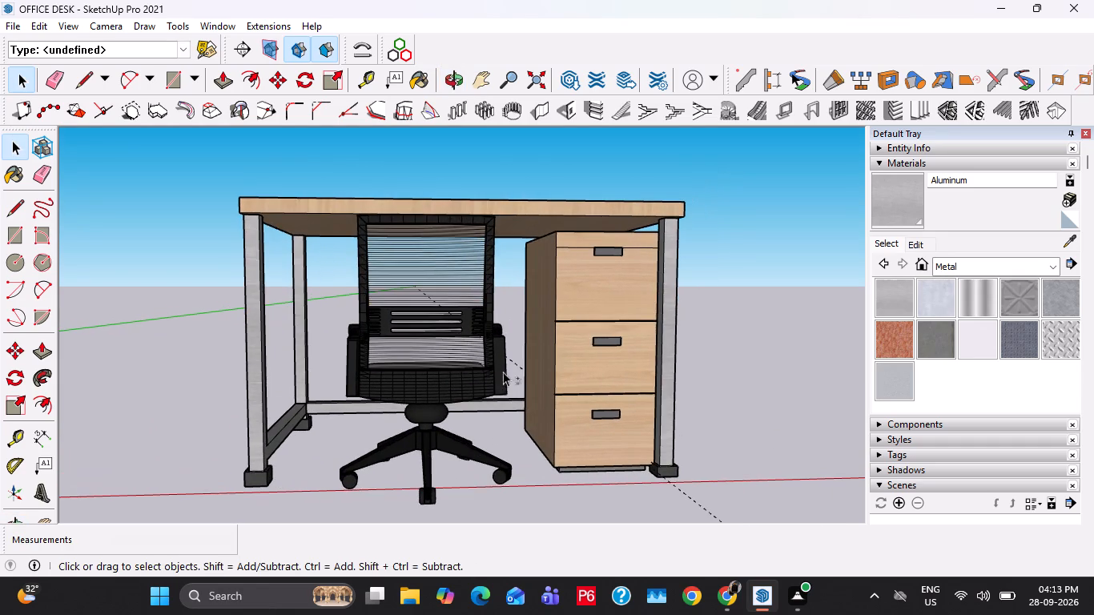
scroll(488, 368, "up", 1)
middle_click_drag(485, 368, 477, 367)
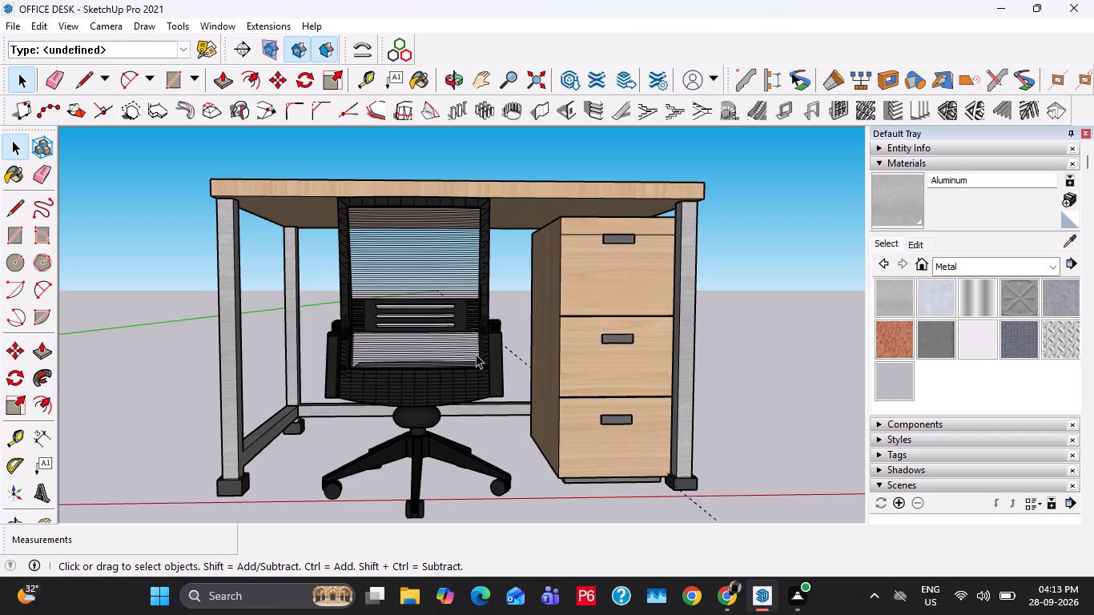
Save the office desk model.
key("ctrl+s")
scroll(467, 370, "up", 3)
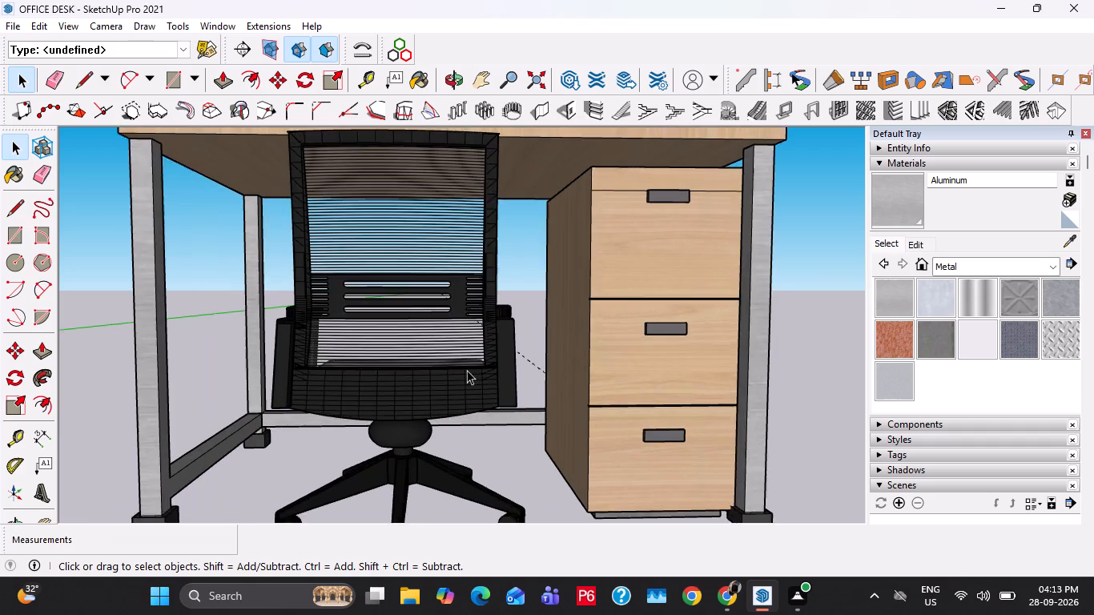
scroll(467, 370, "down", 3)
middle_click_drag(444, 387, 404, 343, "shift")
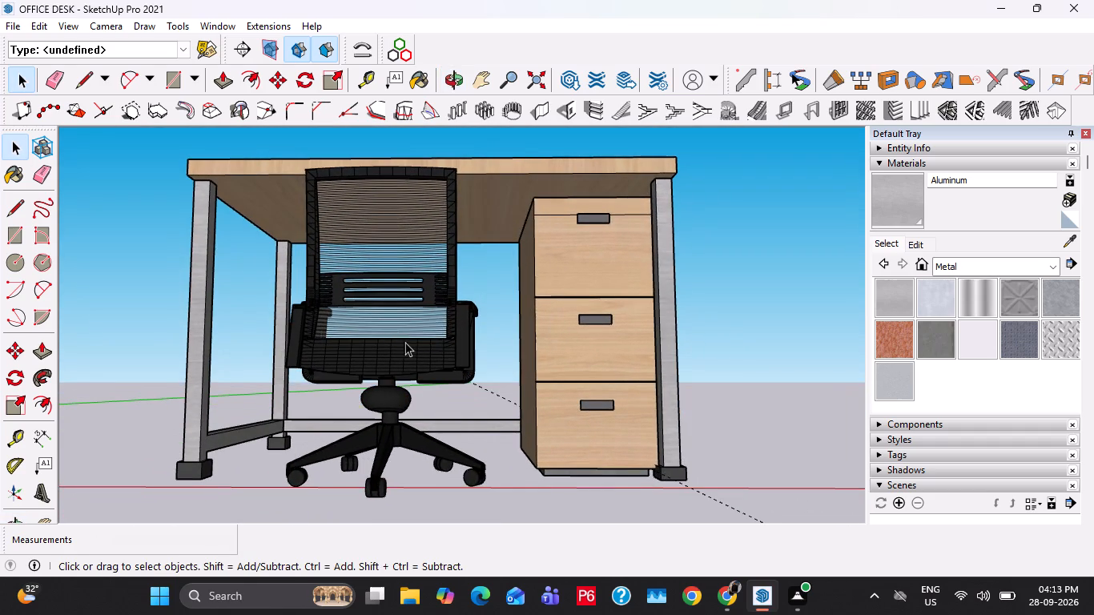
key("ctrl+s")
scroll(410, 331, "up", 3)
scroll(410, 331, "down", 5)
Paint the drawer unit's back face with the wood material Material20 sampled from its outer side, and exit group editing.
middle_click_drag(277, 309, 427, 335)
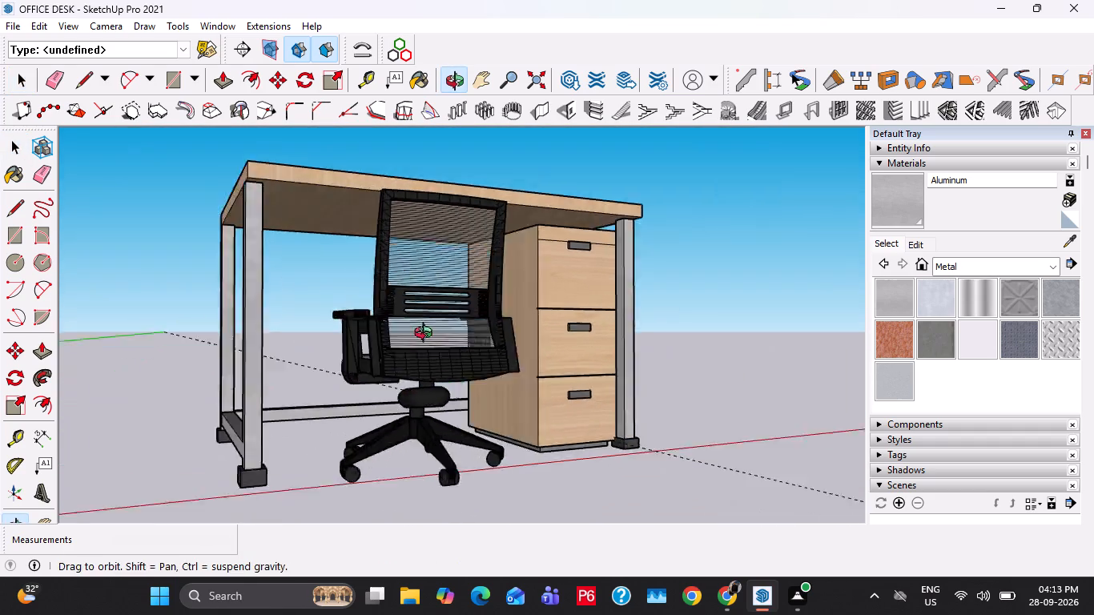
middle_click_drag(427, 335, 572, 352)
middle_click_drag(268, 308, 604, 312)
scroll(181, 299, "up", 4)
middle_click_drag(350, 360, 534, 364)
scroll(537, 364, "up", 1)
double_click(516, 371)
left_click(509, 335)
middle_click_drag(479, 329, 581, 364)
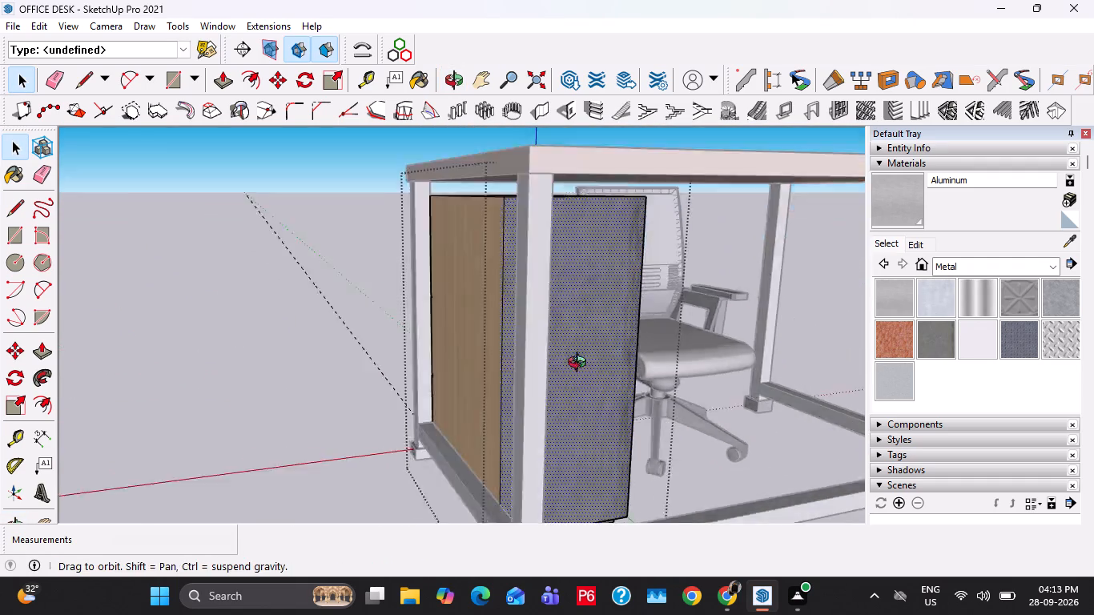
middle_click_drag(581, 364, 646, 374)
middle_click_drag(628, 367, 360, 339)
scroll(352, 337, "up", 2)
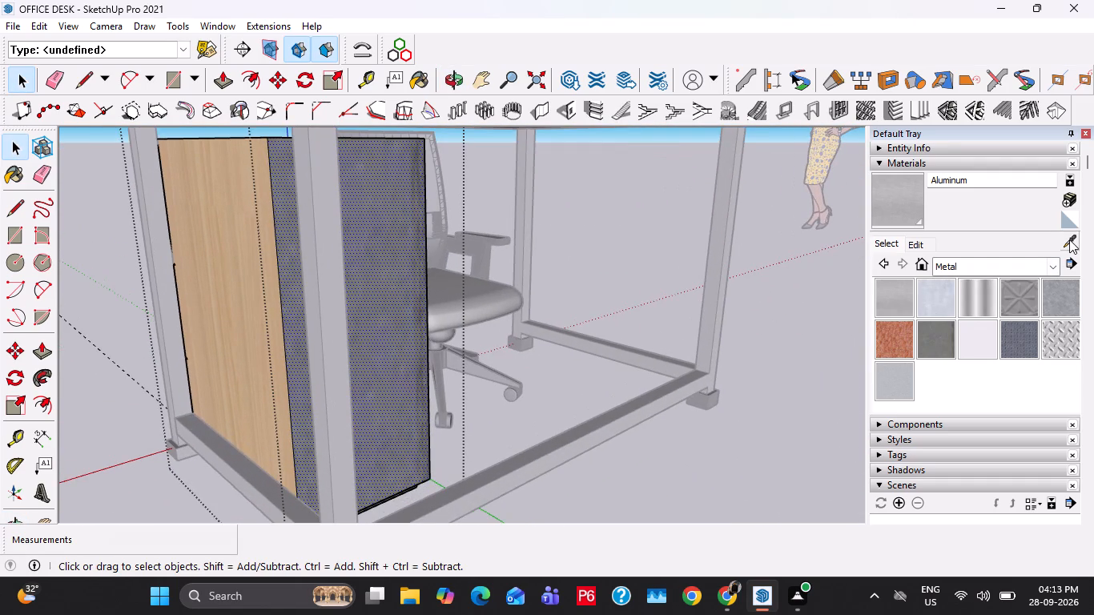
left_click(1069, 239)
left_click(250, 253)
left_click(371, 247)
middle_click_drag(407, 261, 265, 280)
key("space")
scroll(360, 306, "down", 5)
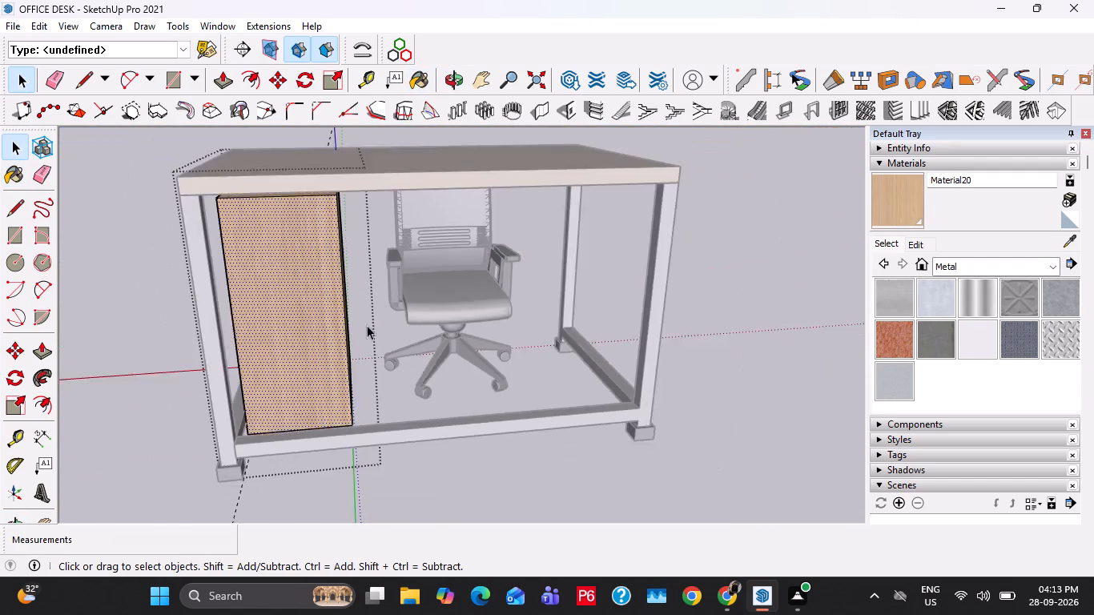
key("Escape")
key("Escape")
Frame the whole desk and chair squarely from the chair side for an image, and save the model.
scroll(340, 327, "down", 5)
middle_click_drag(259, 340, 540, 329)
middle_click_drag(304, 346, 558, 312)
middle_click_drag(427, 342, 563, 341)
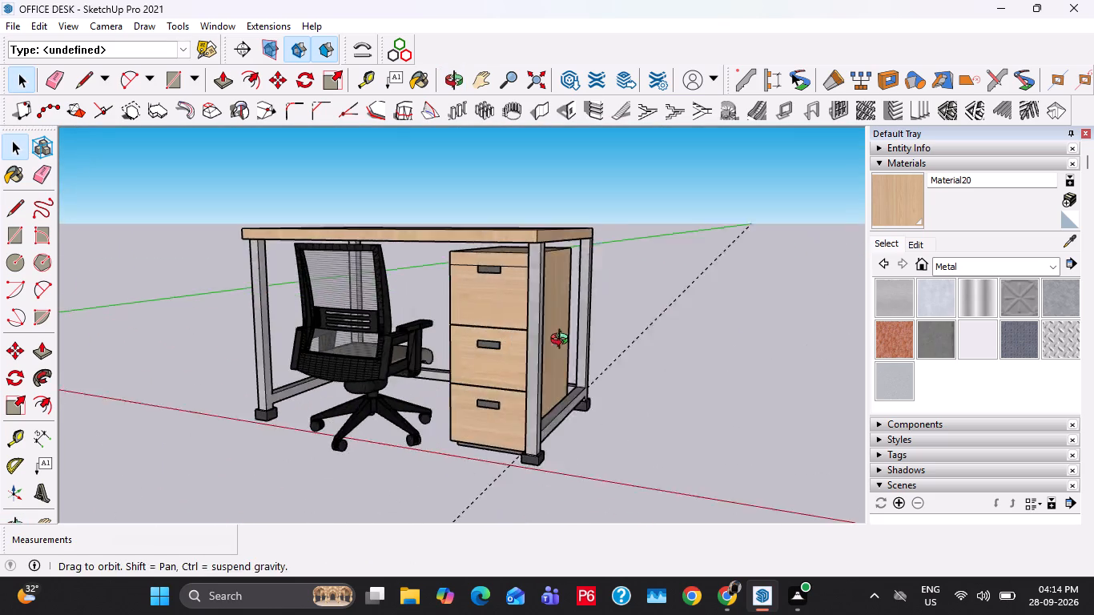
middle_click_drag(563, 341, 581, 340)
scroll(418, 372, "up", 1)
middle_click_drag(417, 372, 509, 365)
scroll(496, 360, "up", 1)
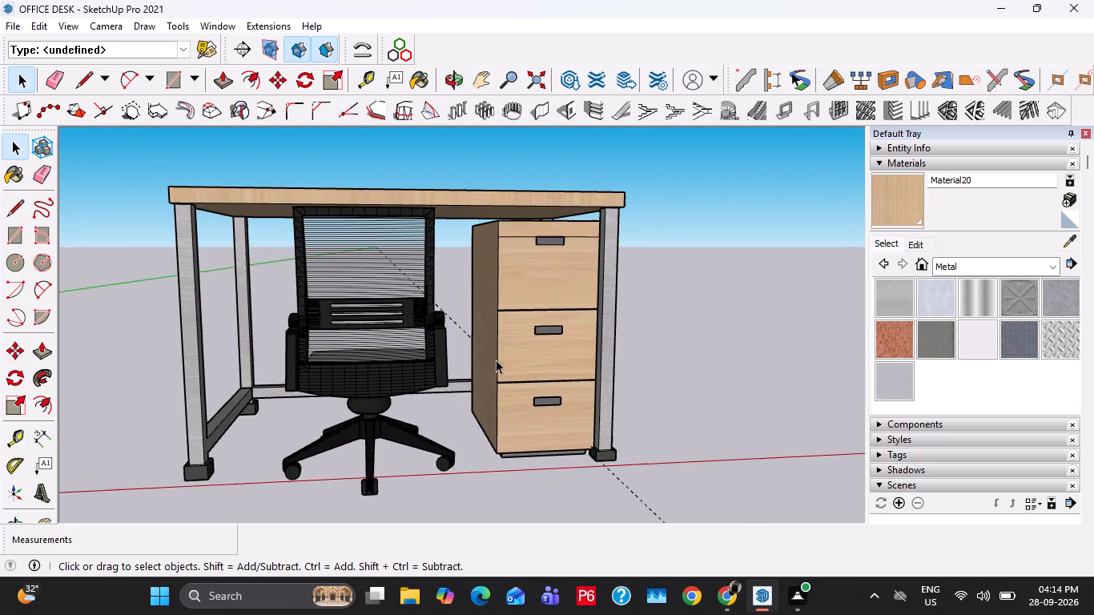
scroll(424, 368, "up", 1)
middle_click_drag(363, 401, 362, 383)
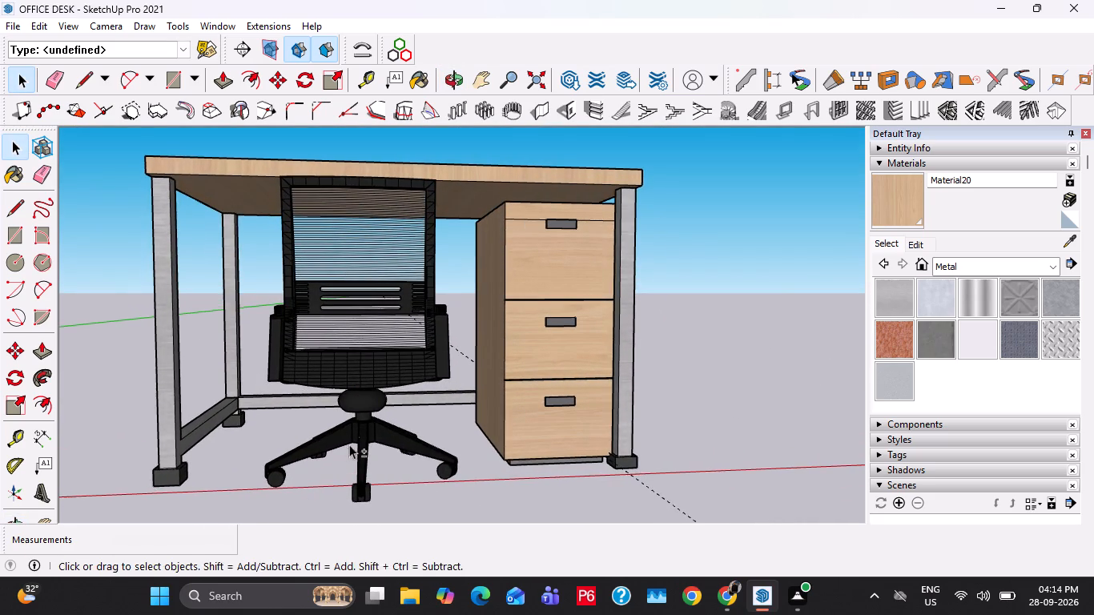
middle_click_drag(352, 444, 411, 447, "shift")
middle_click_drag(555, 419, 546, 419)
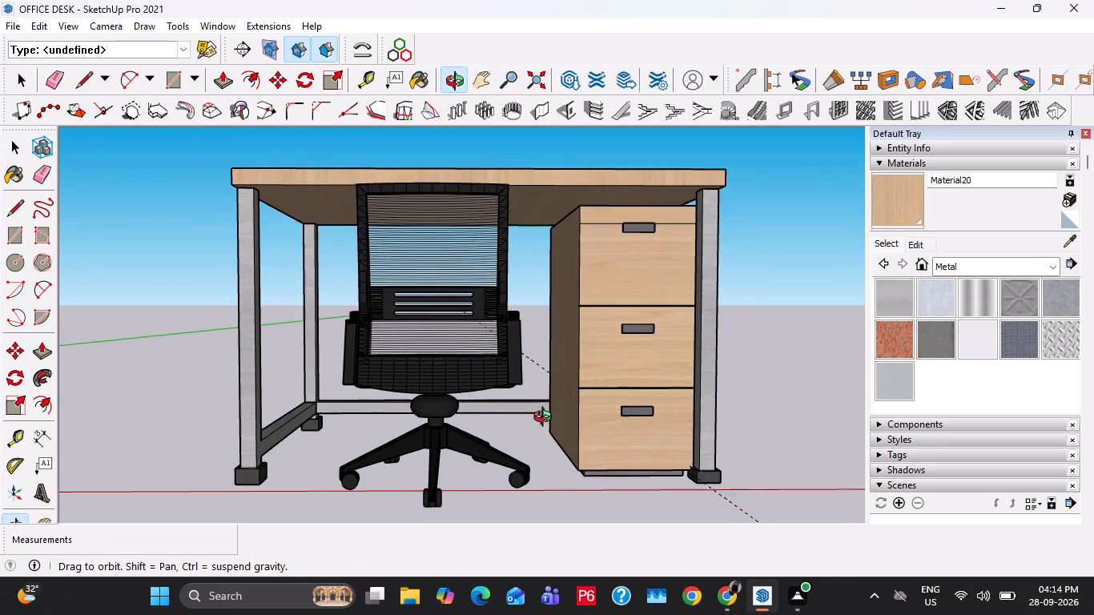
middle_click_drag(546, 419, 544, 416)
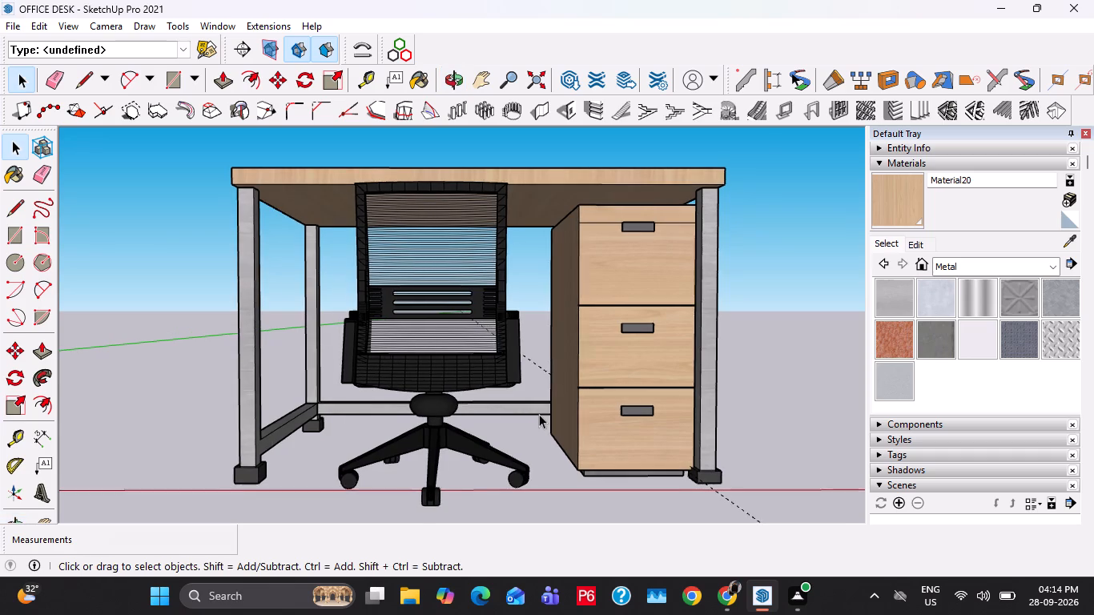
scroll(539, 414, "up", 1)
middle_click_drag(538, 414, 537, 424)
scroll(537, 424, "down", 1)
middle_click_drag(535, 421, 525, 421)
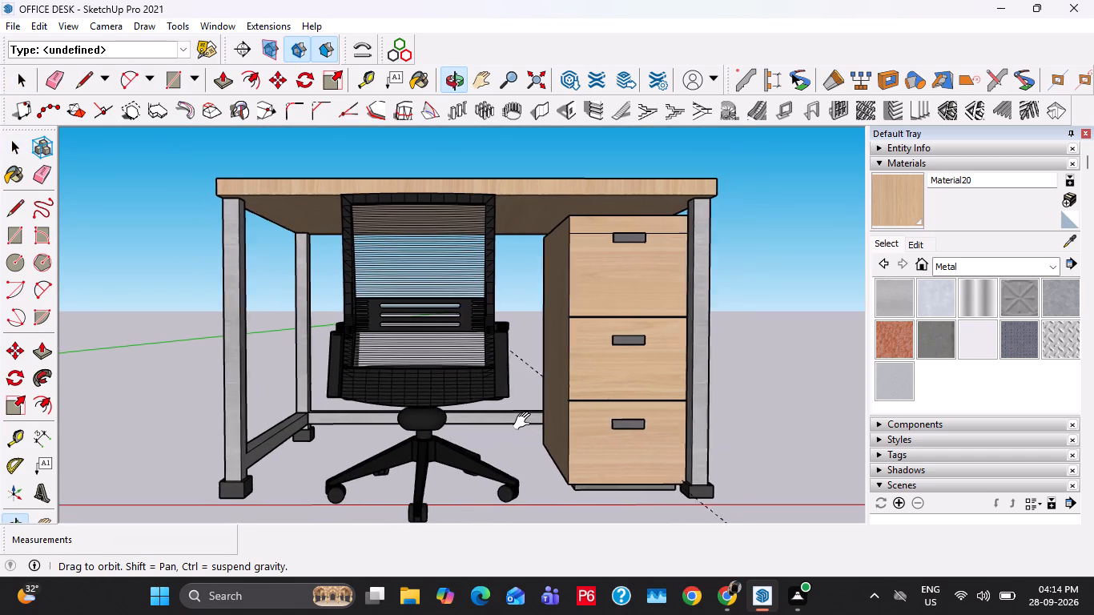
middle_click_drag(525, 421, 523, 422)
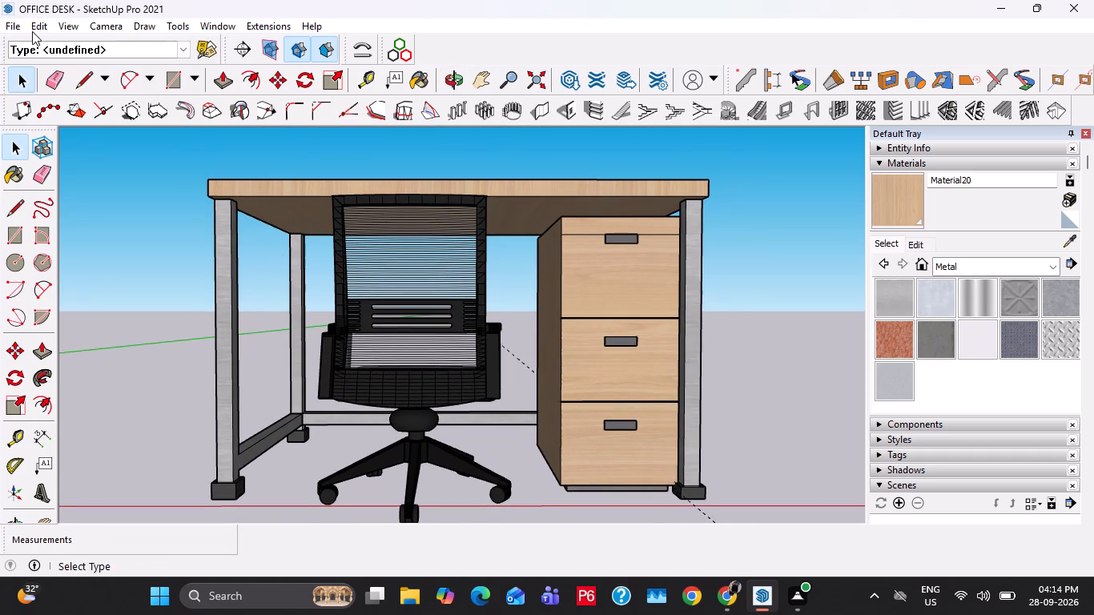
left_click(32, 31)
left_click(90, 175)
key("ctrl+s")
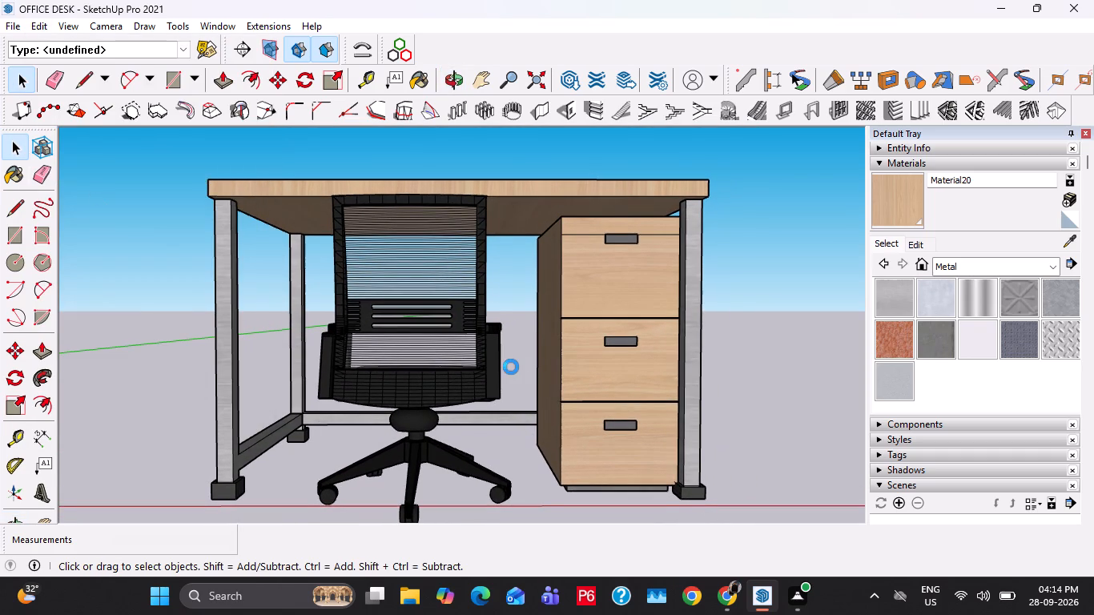
Export the framed desk view as a PNG 2D graphic named OFFICE DESK-3 in the commerial folder.
left_click(6, 22)
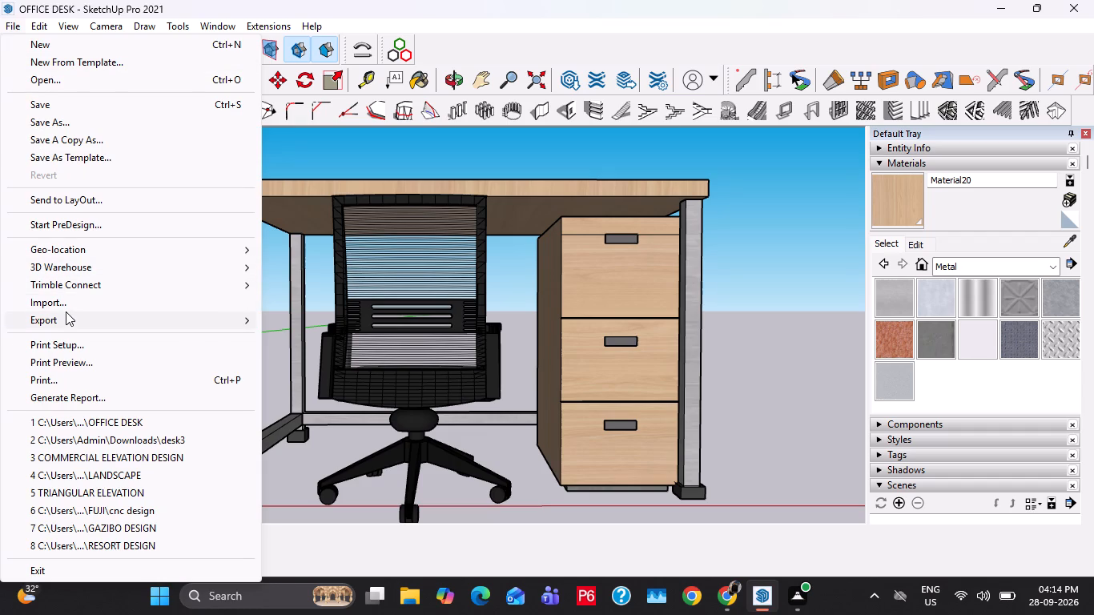
left_click(66, 314)
left_click(352, 341)
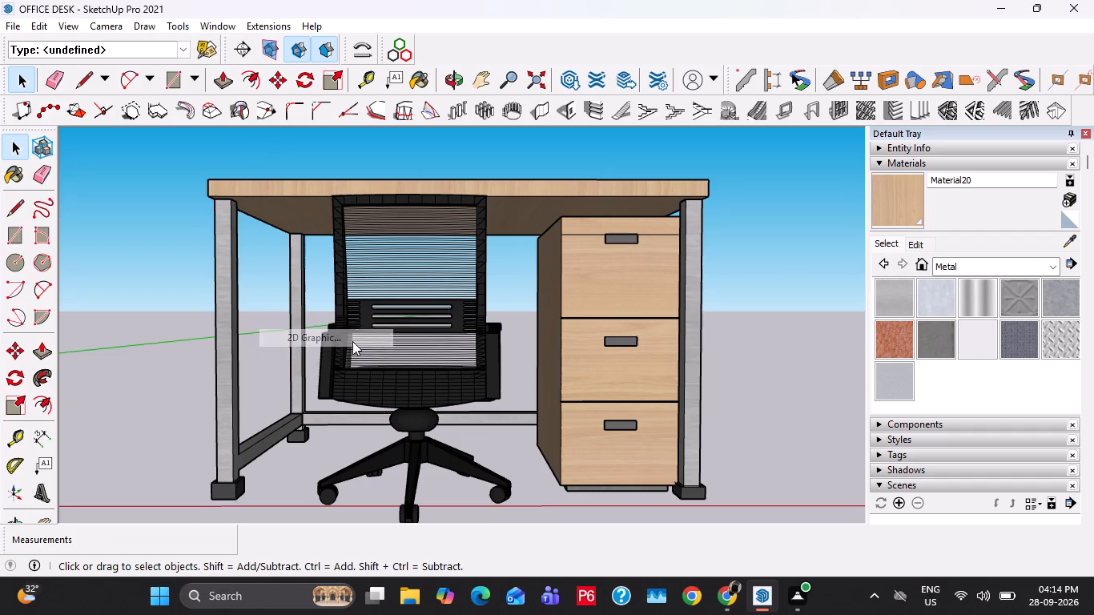
left_click(477, 350)
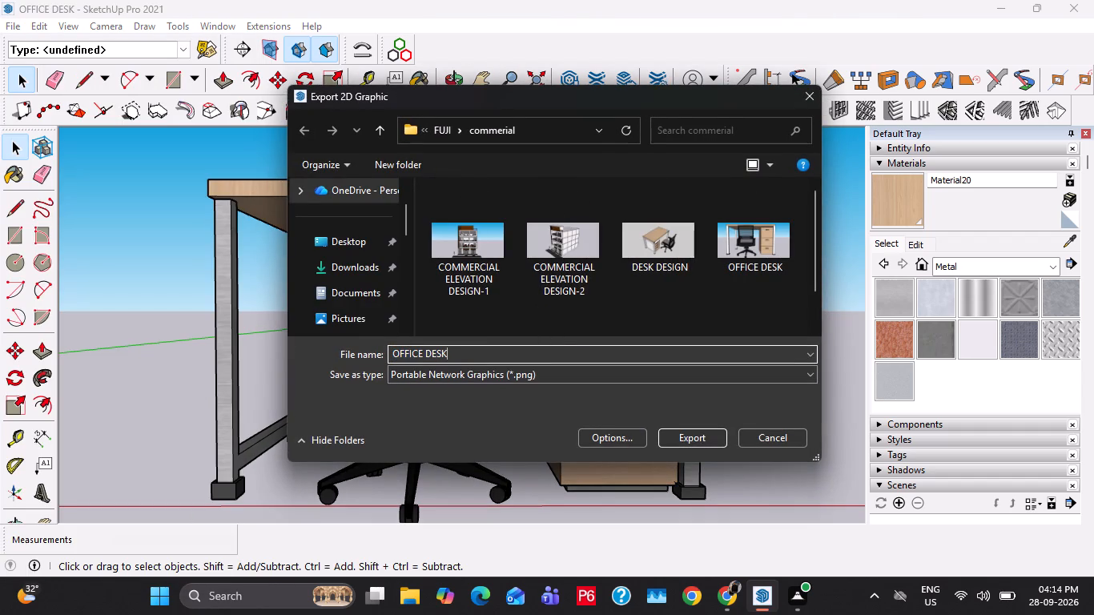
key("minus")
key("3")
left_click(681, 438)
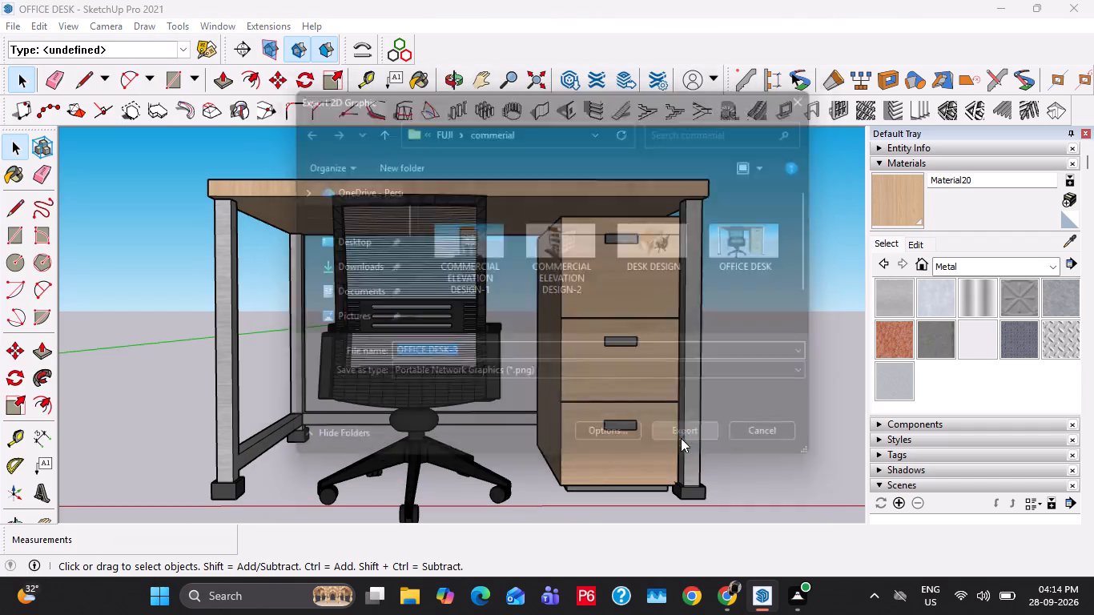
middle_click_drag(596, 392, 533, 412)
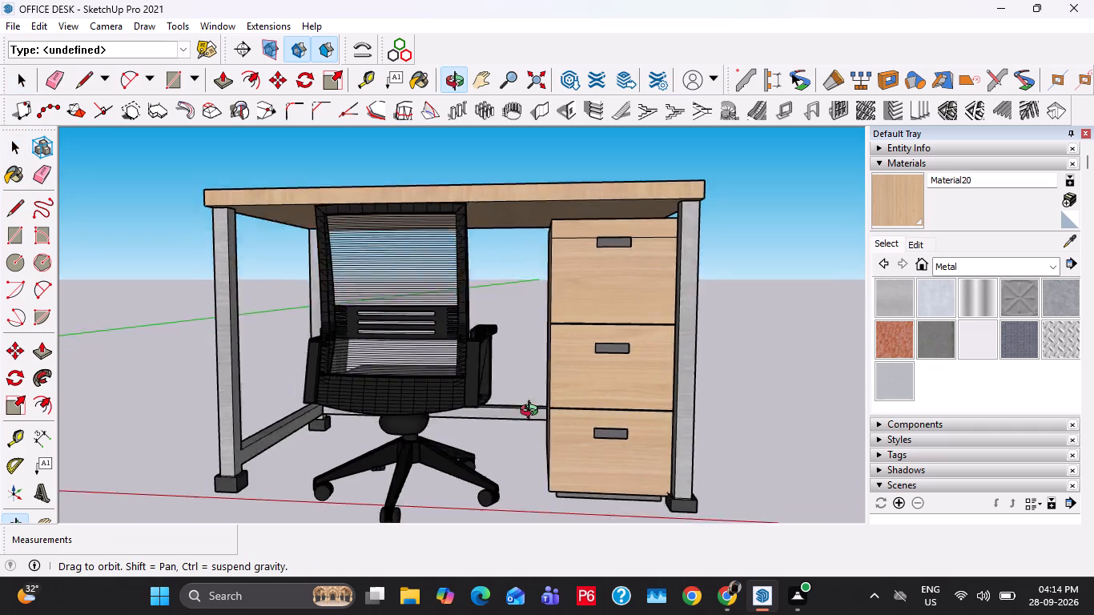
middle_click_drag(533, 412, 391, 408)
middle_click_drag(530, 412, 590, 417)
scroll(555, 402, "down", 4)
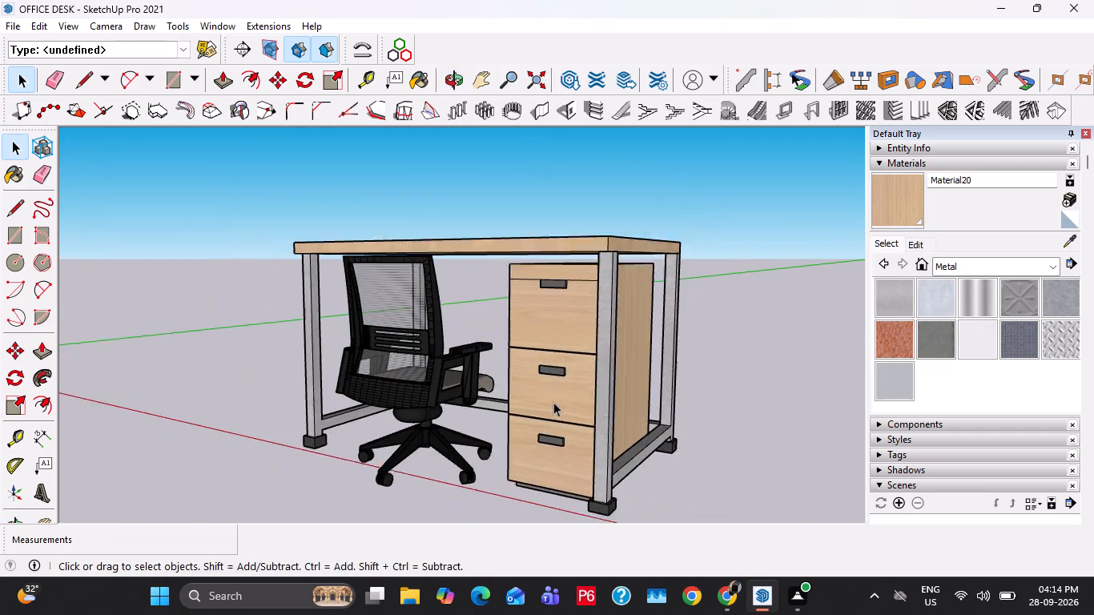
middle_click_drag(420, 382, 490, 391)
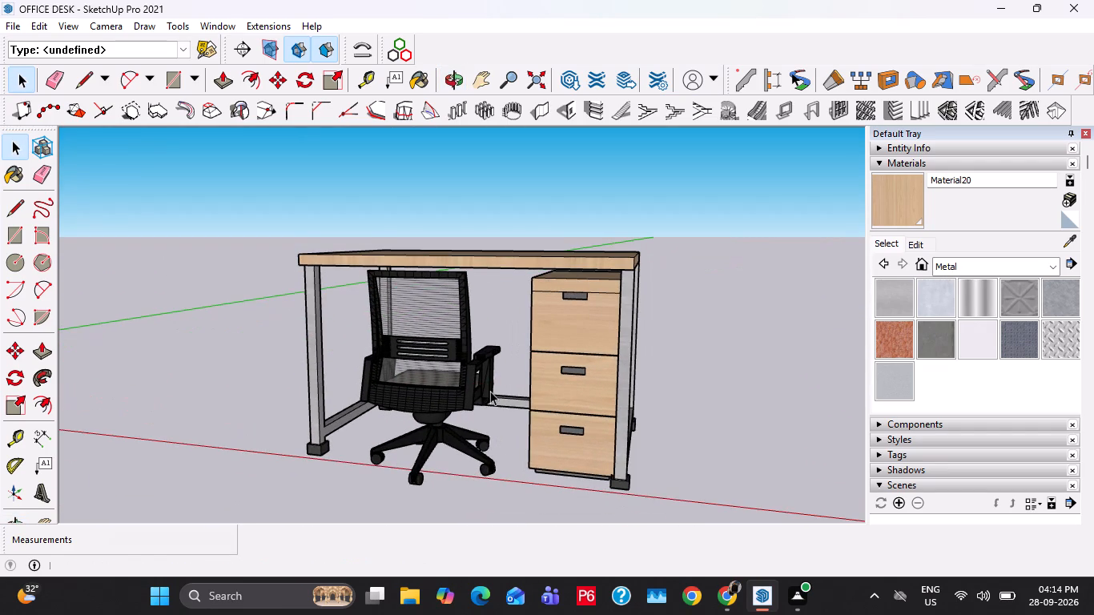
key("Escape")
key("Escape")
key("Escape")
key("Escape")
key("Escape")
Paint all connected geometry of the drawer unit, including its underside and plinth, with the sampled wood Material20, and exit group editing.
scroll(490, 391, "down", 5)
middle_click_drag(446, 376, 634, 424)
scroll(465, 412, "up", 6)
middle_click_drag(361, 394, 381, 380)
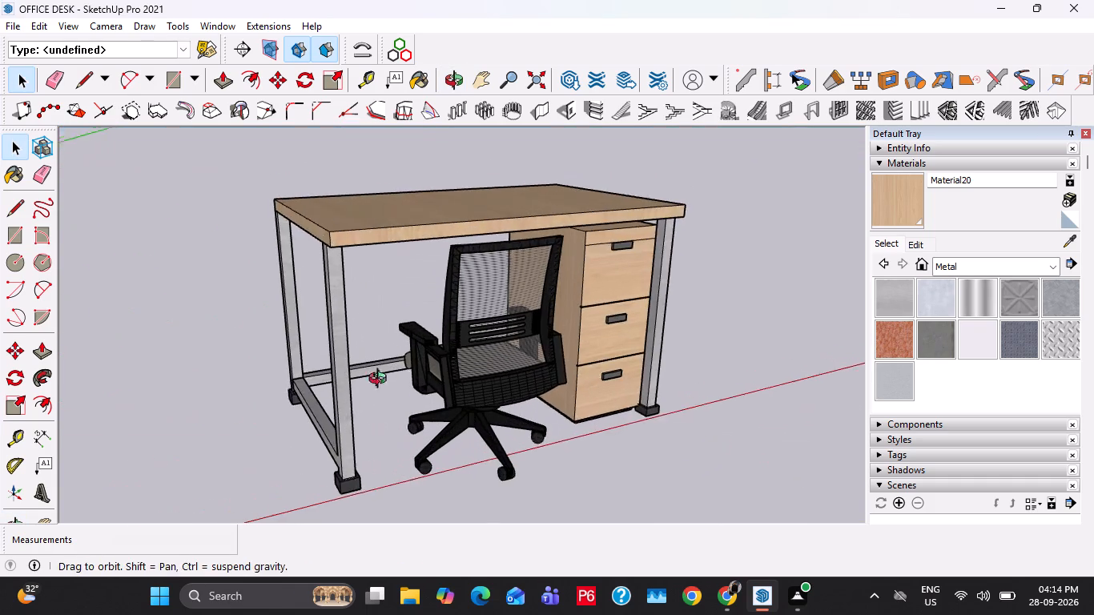
middle_click_drag(381, 380, 590, 308)
scroll(355, 412, "up", 10)
middle_click_drag(265, 404, 348, 321)
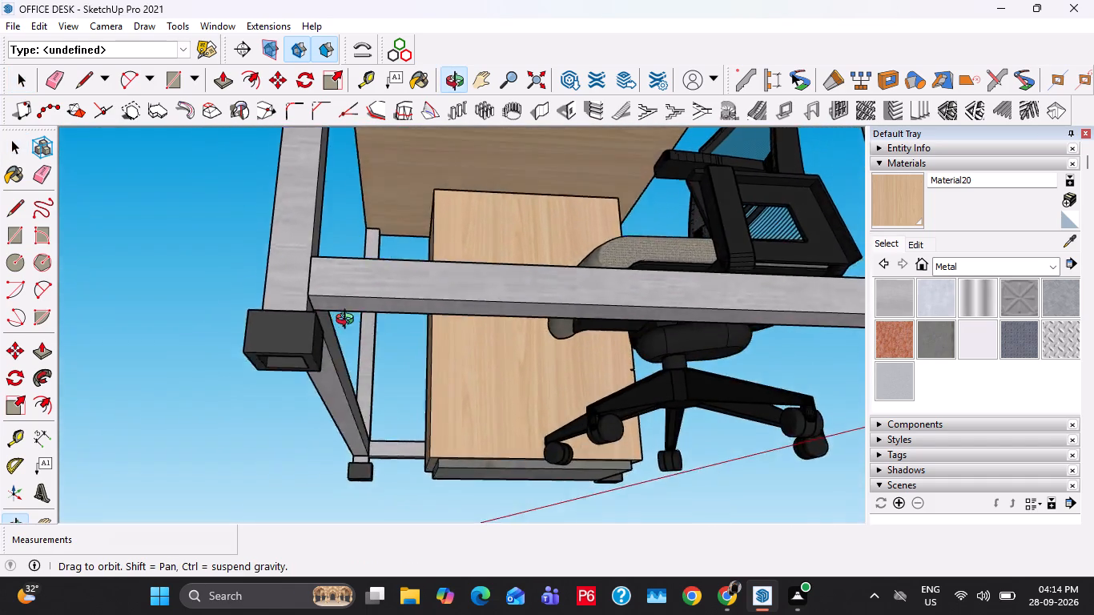
middle_click_drag(348, 321, 560, 250)
middle_click_drag(408, 369, 396, 293)
middle_click_drag(333, 424, 363, 279)
scroll(317, 317, "up", 4)
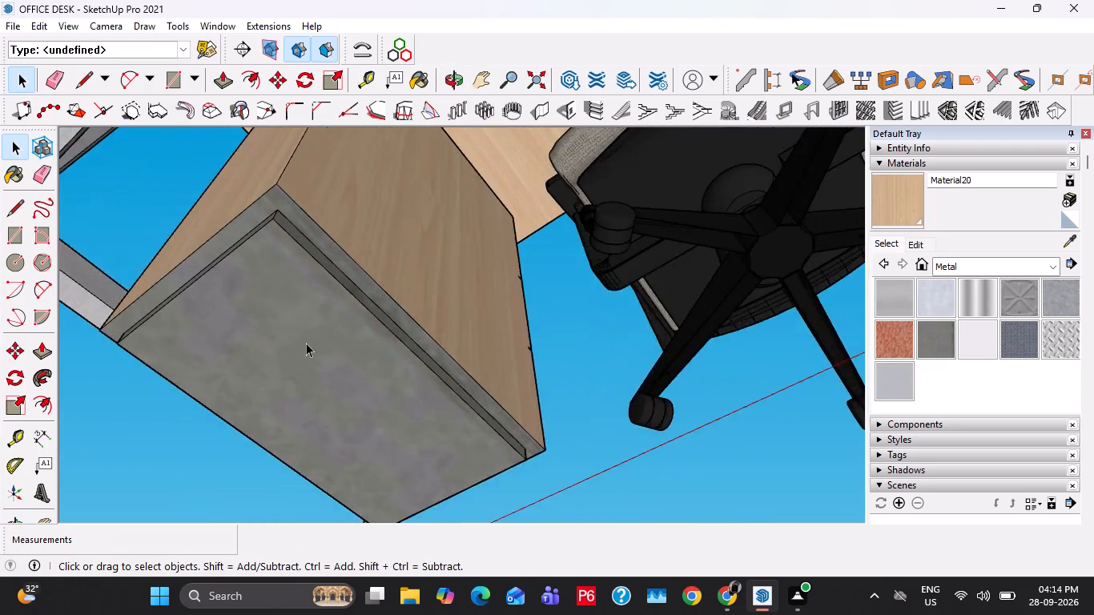
scroll(306, 343, "up", 5)
triple_click(283, 323)
triple_click(283, 323)
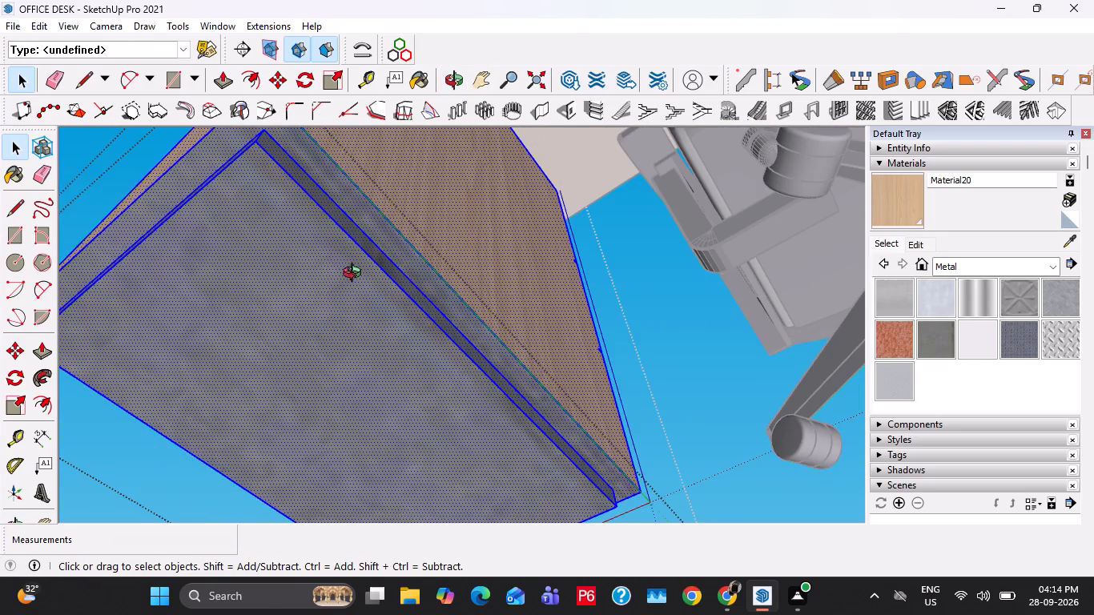
middle_click_drag(354, 275, 484, 285)
left_click(939, 291)
key("space")
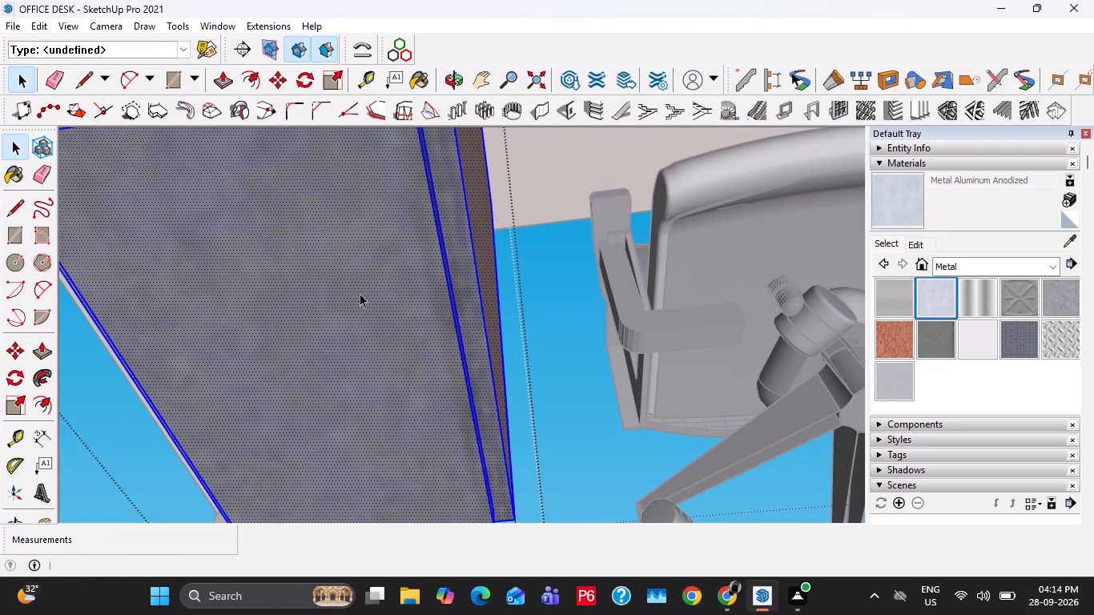
key("space")
left_click(1071, 240)
middle_click_drag(495, 275, 461, 333)
left_click(415, 292)
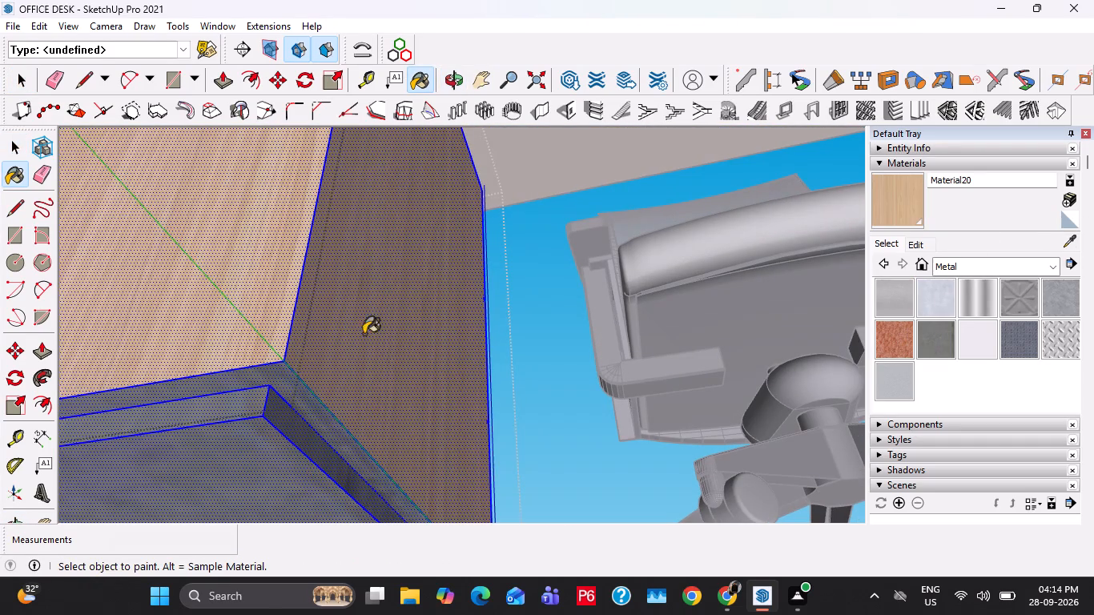
left_click(266, 439)
key("space")
scroll(318, 380, "down", 6)
key("space")
key("Escape")
Check the repainted drawer unit from below and from the chair side, and save the model.
middle_click_drag(234, 379, 505, 425)
scroll(507, 425, "up", 1)
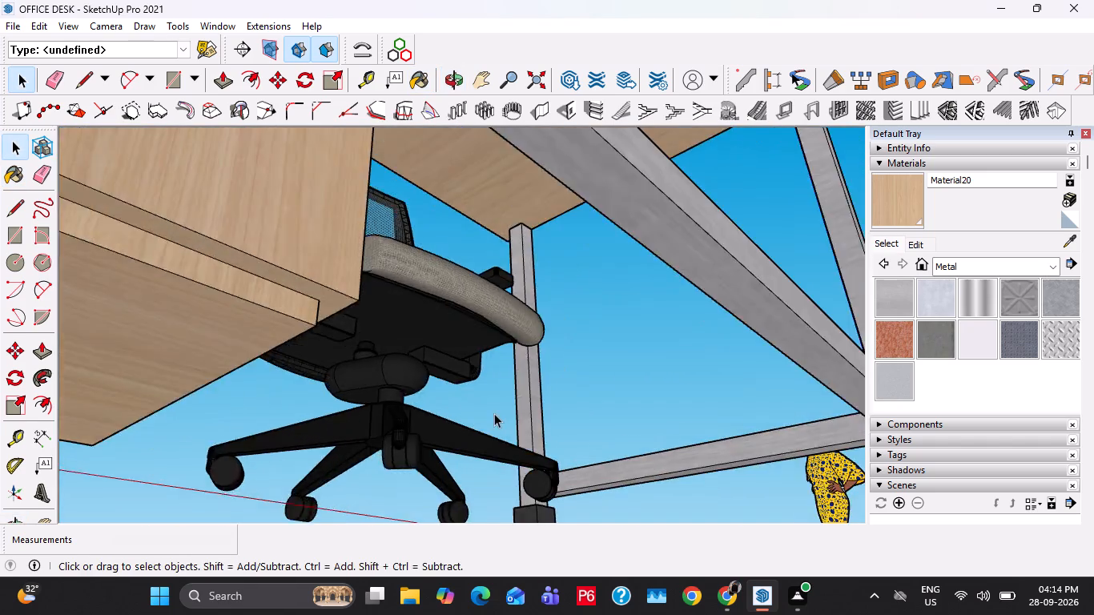
scroll(494, 413, "down", 6)
middle_click_drag(259, 337, 782, 432)
scroll(431, 319, "down", 7)
middle_click_drag(371, 337, 462, 382)
scroll(526, 287, "up", 10)
scroll(480, 299, "down", 13)
middle_click(471, 305)
key("space")
middle_click_drag(419, 333, 392, 350)
key("ctrl+s")
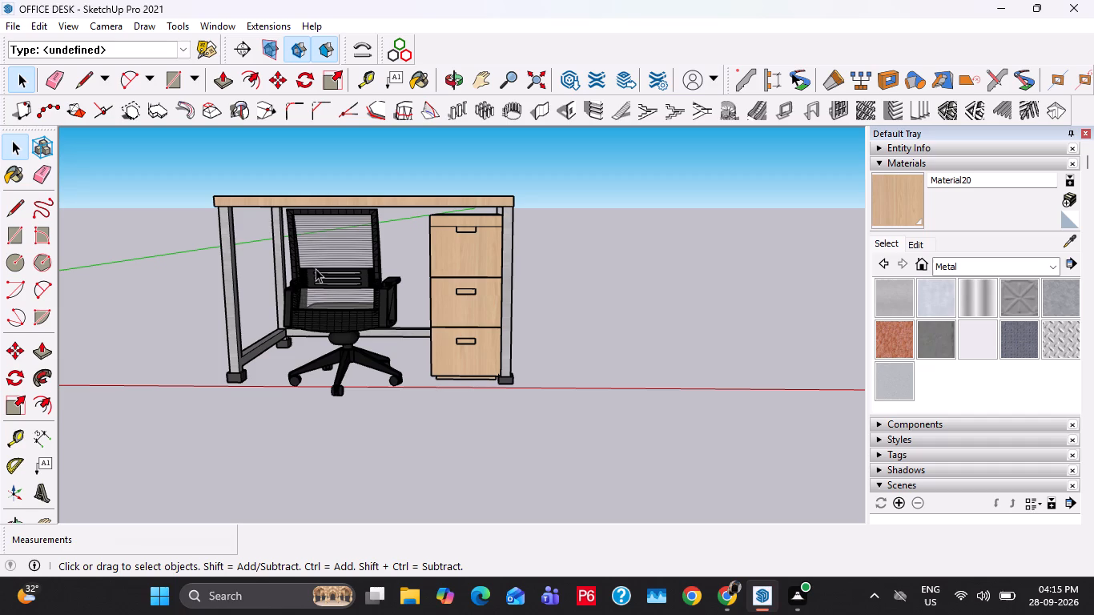
Check the drawer fronts and chair side of the desk up close, and save the model.
key("space")
key("Escape")
scroll(432, 314, "up", 3)
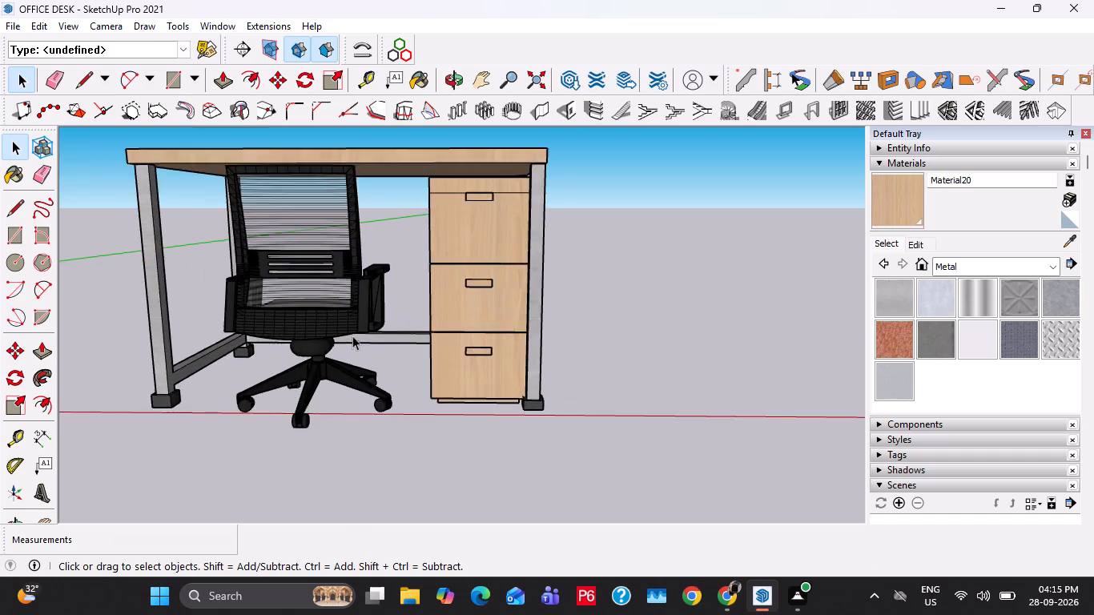
scroll(352, 336, "up", 1)
middle_click_drag(344, 340, 489, 379)
scroll(489, 379, "up", 2)
key("ctrl+s")
Examine the feet, lower rails, wood plinth and drawer unit from all around the desk, and save the model.
middle_click_drag(306, 372, 425, 336)
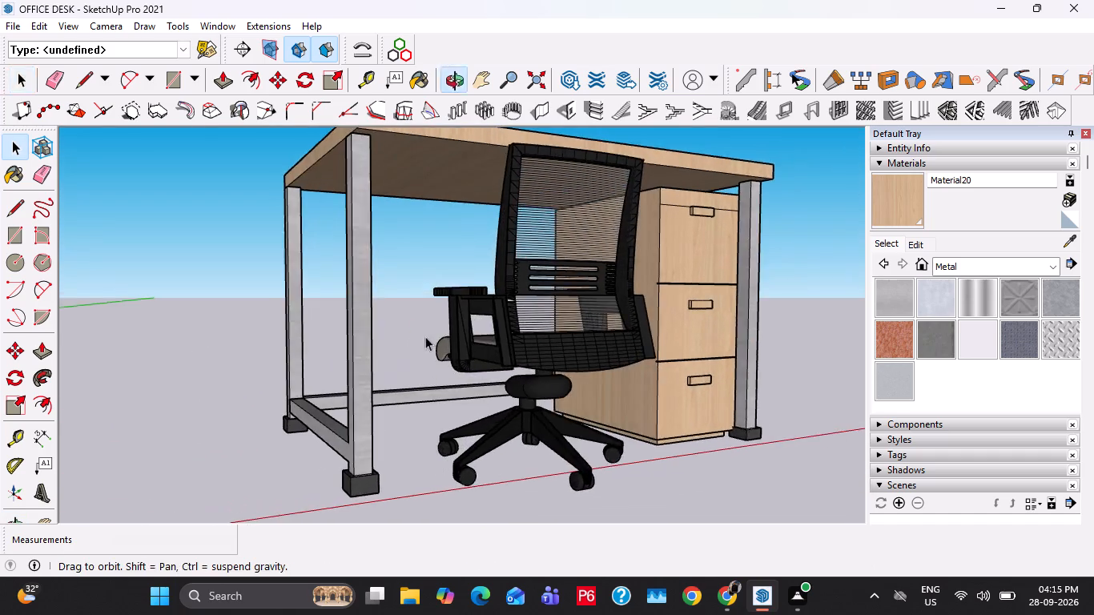
scroll(373, 391, "up", 3)
middle_click_drag(353, 457, 707, 378)
scroll(313, 388, "up", 7)
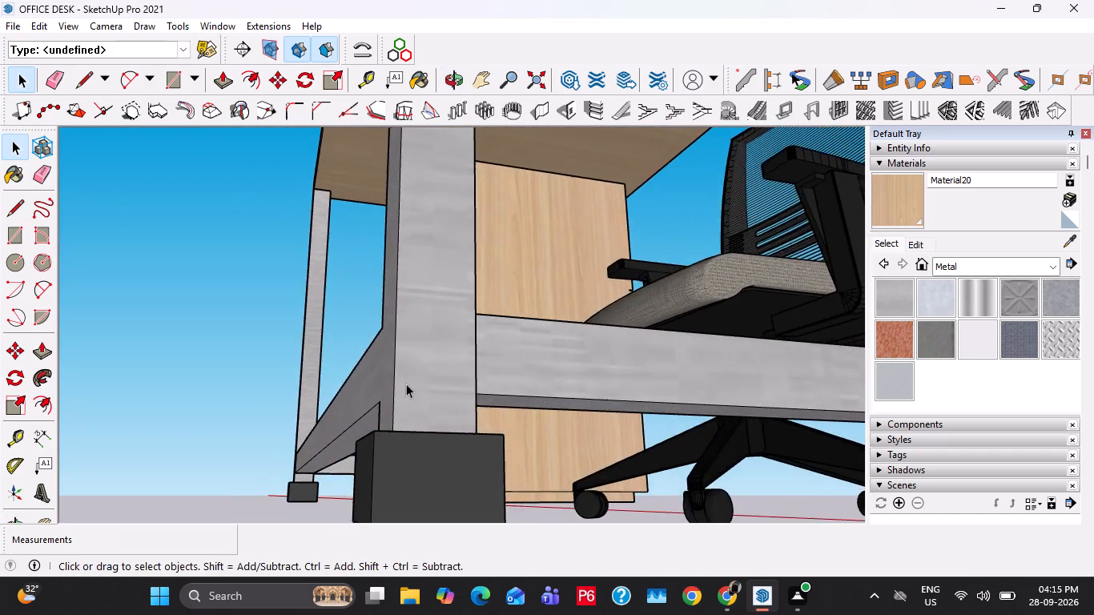
middle_click_drag(263, 378, 533, 428)
scroll(399, 377, "down", 14)
middle_click_drag(179, 331, 476, 347)
scroll(310, 360, "up", 4)
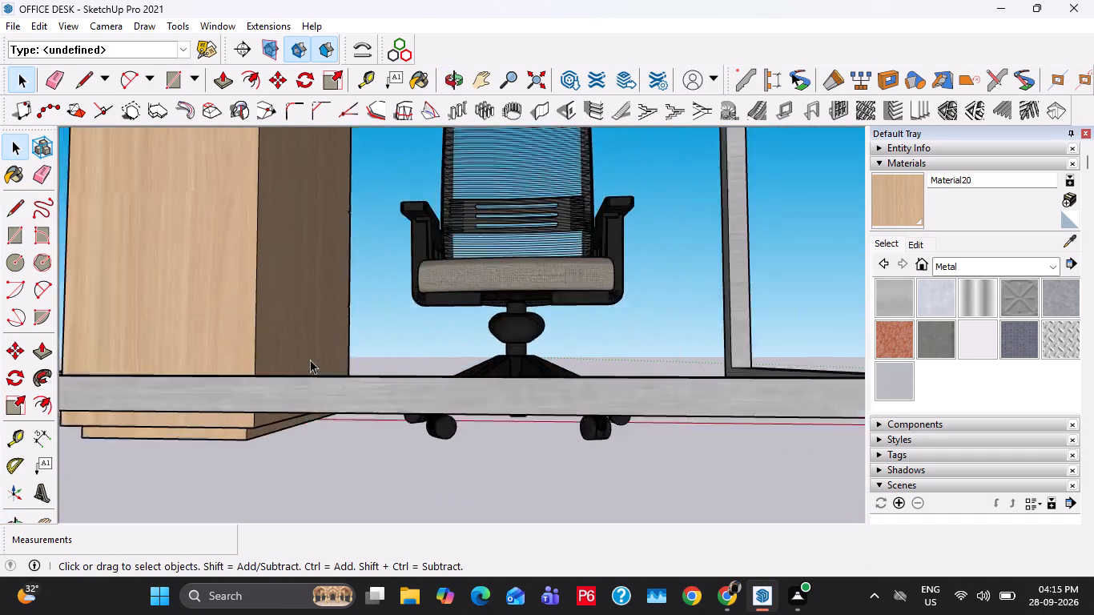
middle_click_drag(207, 372, 396, 402)
scroll(397, 403, "down", 13)
middle_click_drag(280, 365, 498, 421)
scroll(333, 380, "up", 4)
middle_click_drag(319, 392, 509, 398)
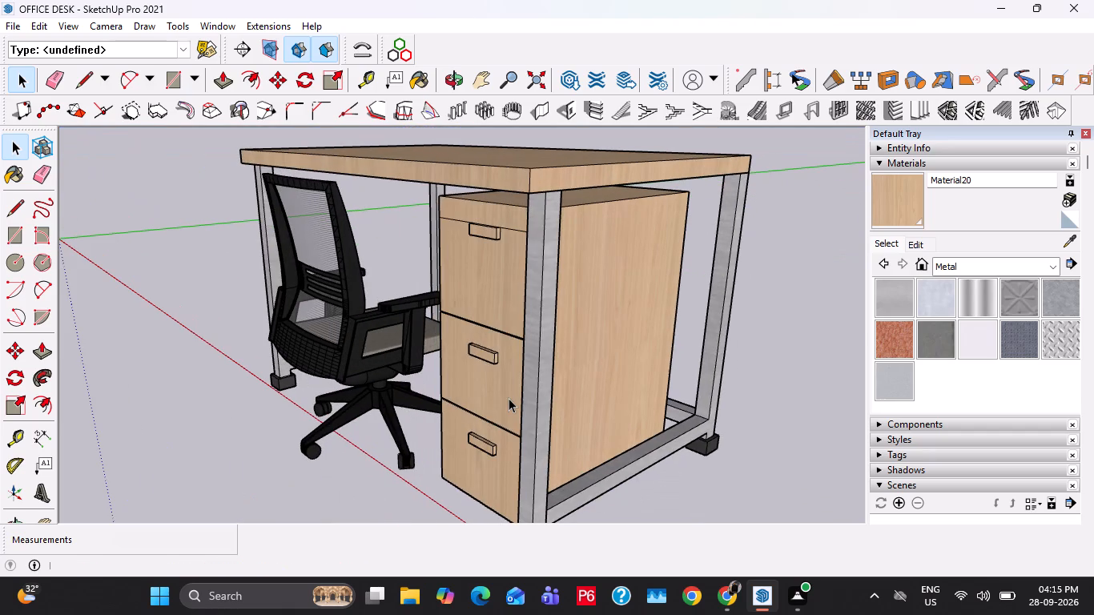
key("ctrl+s")
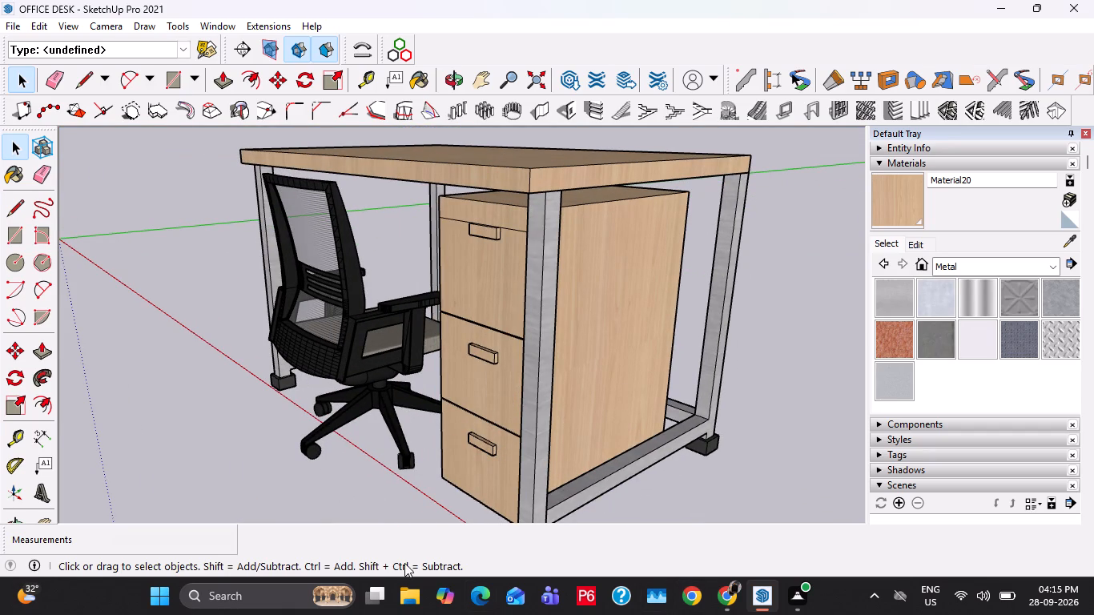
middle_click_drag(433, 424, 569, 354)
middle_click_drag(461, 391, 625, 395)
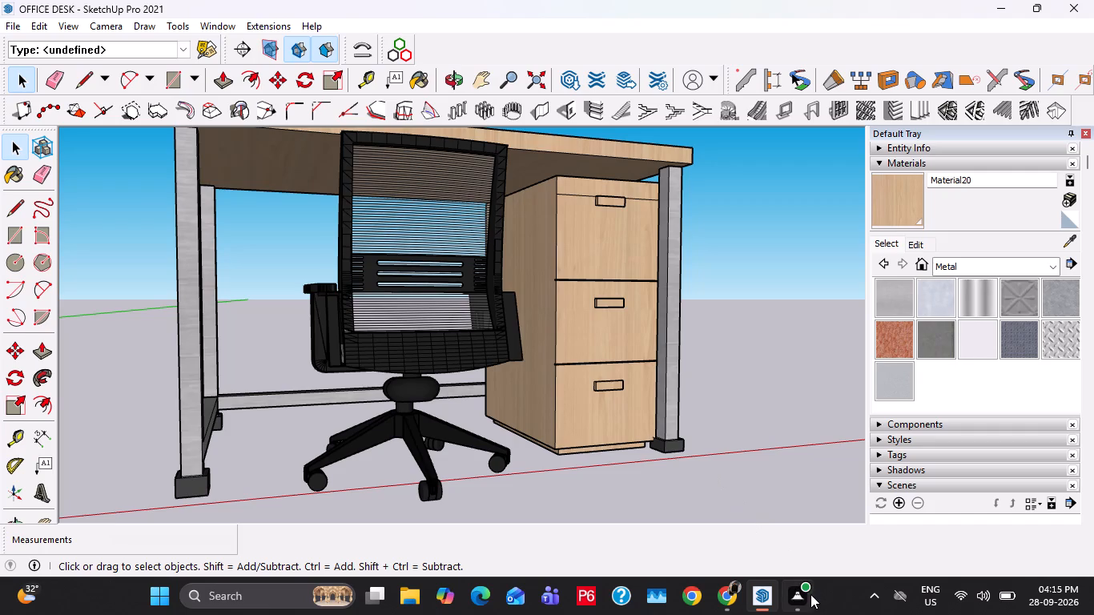
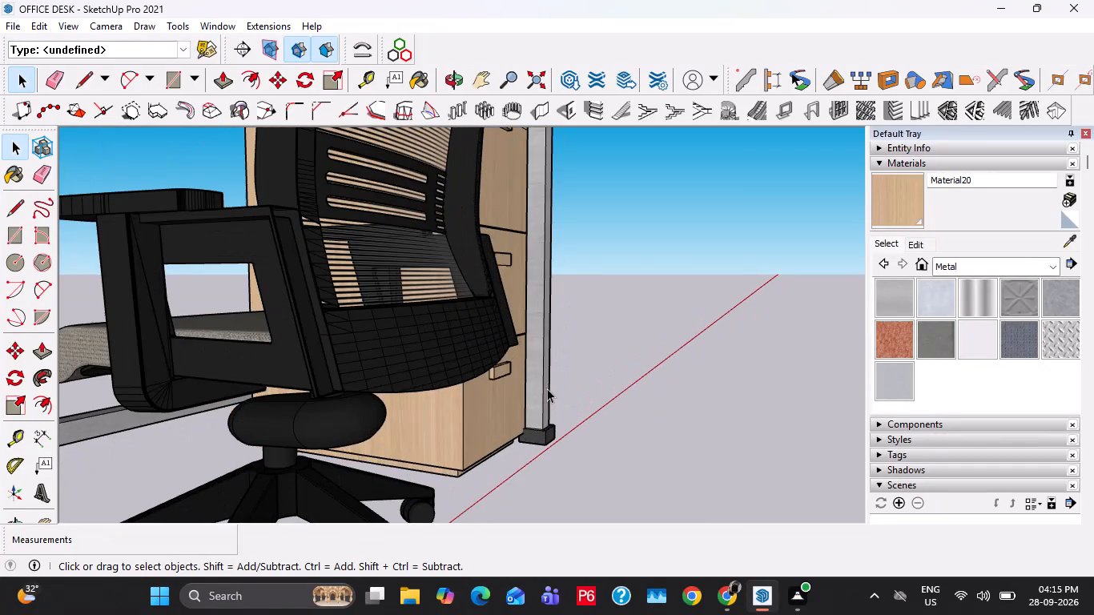
Examine the chair, drawer unit and desk frame from the side and from underneath.
scroll(532, 393, "down", 5)
middle_click_drag(493, 395, 539, 412)
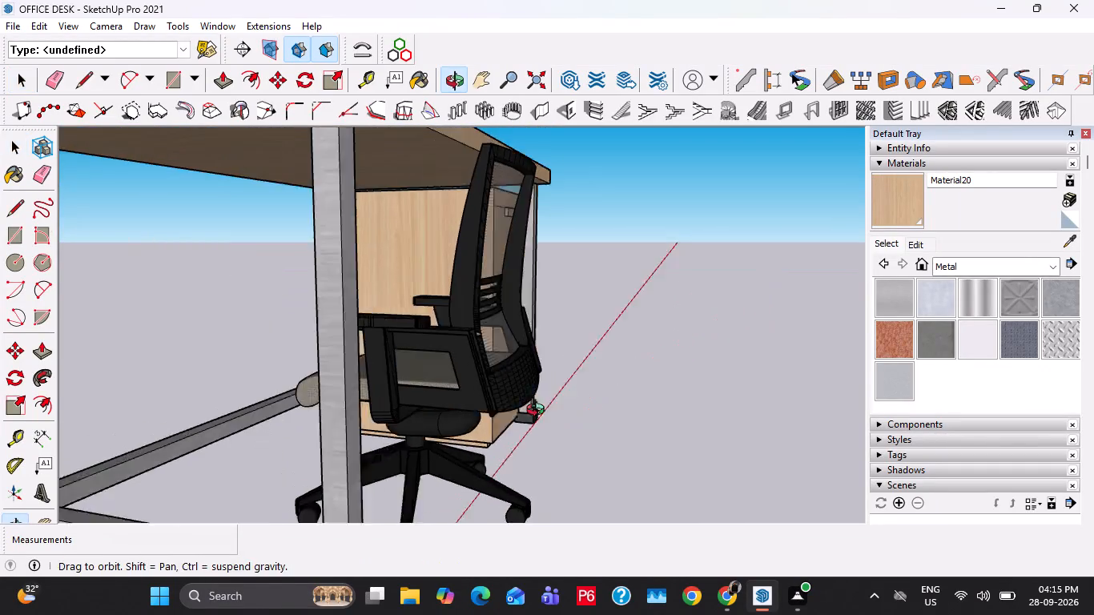
middle_click_drag(539, 412, 545, 413)
scroll(410, 392, "down", 7)
middle_click_drag(347, 392, 839, 362)
scroll(714, 405, "up", 6)
middle_click_drag(678, 457, 673, 291)
scroll(487, 397, "up", 1)
middle_click_drag(485, 398, 485, 355)
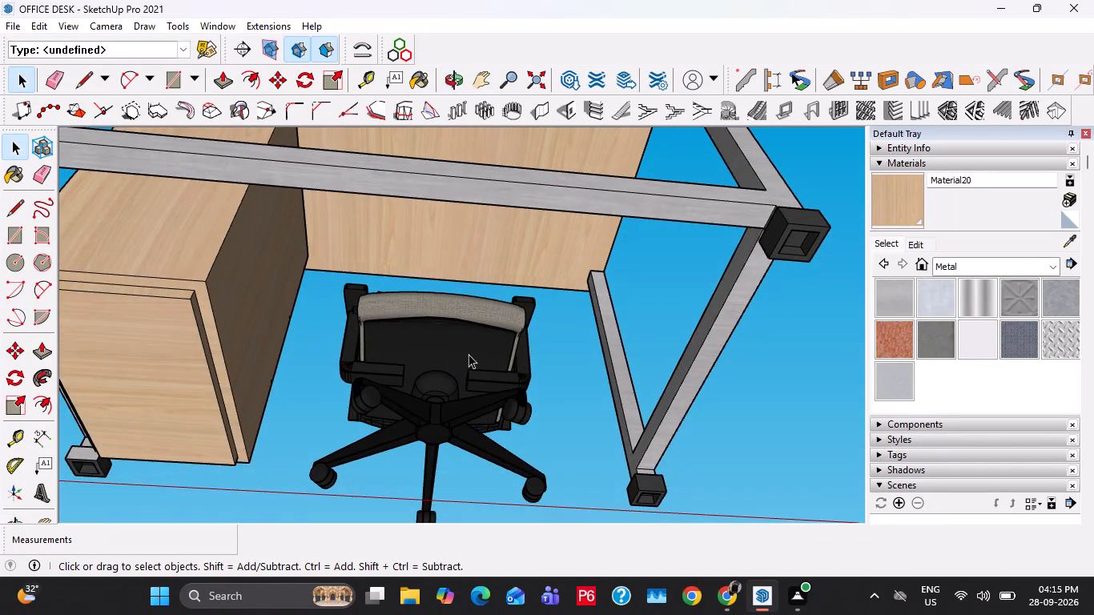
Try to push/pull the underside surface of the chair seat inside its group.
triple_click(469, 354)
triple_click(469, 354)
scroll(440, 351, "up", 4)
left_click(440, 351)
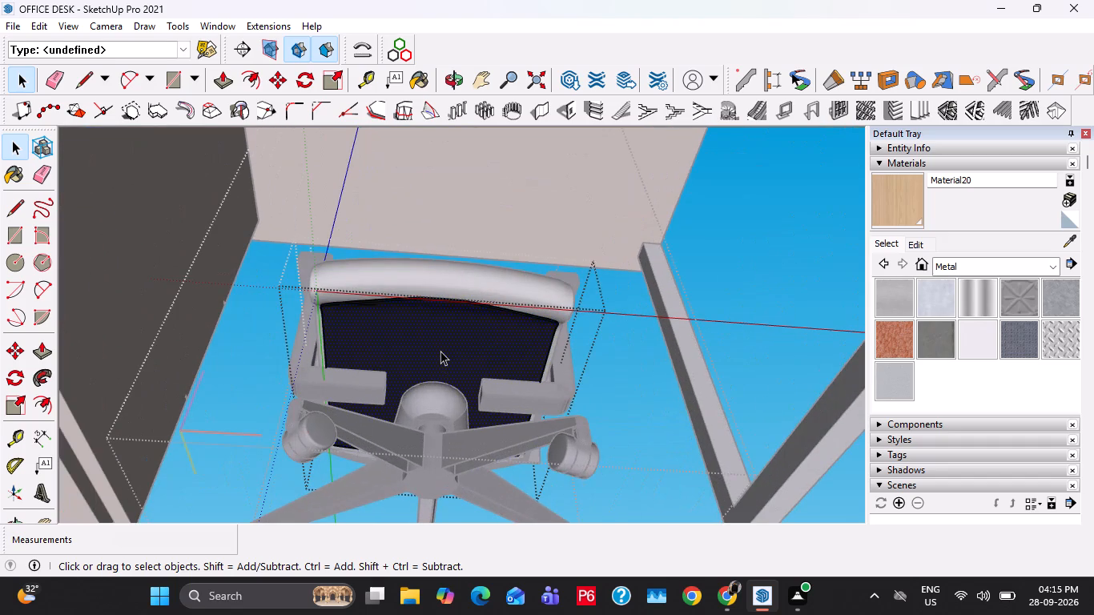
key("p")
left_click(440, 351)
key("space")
Extend the armrest support bracket under the chair seat about 7 3/8" to meet the opposite bracket, and exit group editing.
double_click(450, 392)
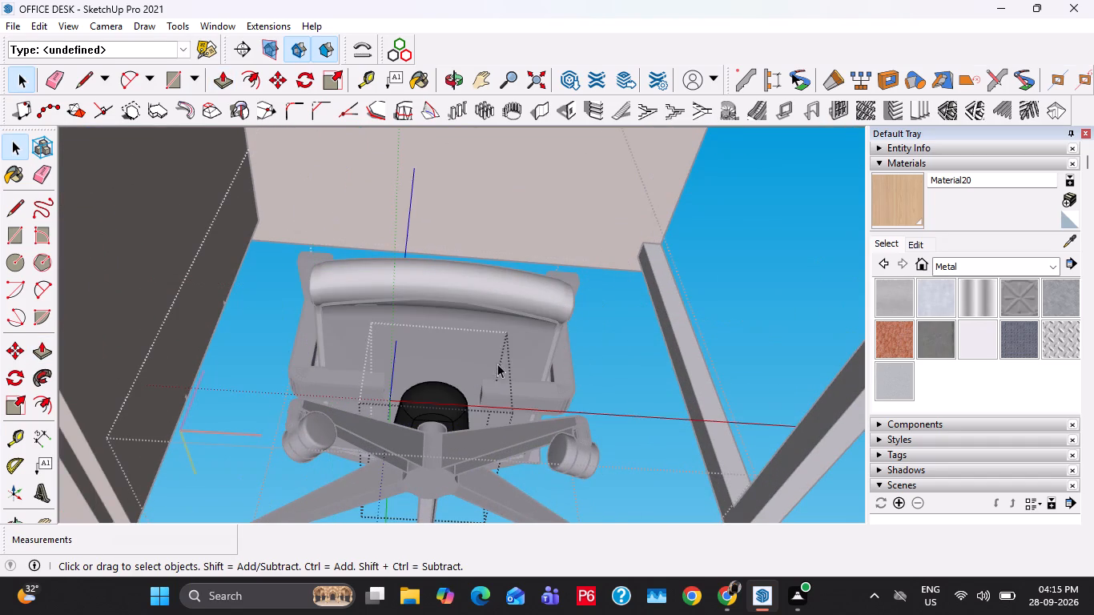
double_click(499, 394)
scroll(499, 394, "up", 8)
middle_click_drag(466, 415, 567, 422)
double_click(496, 404)
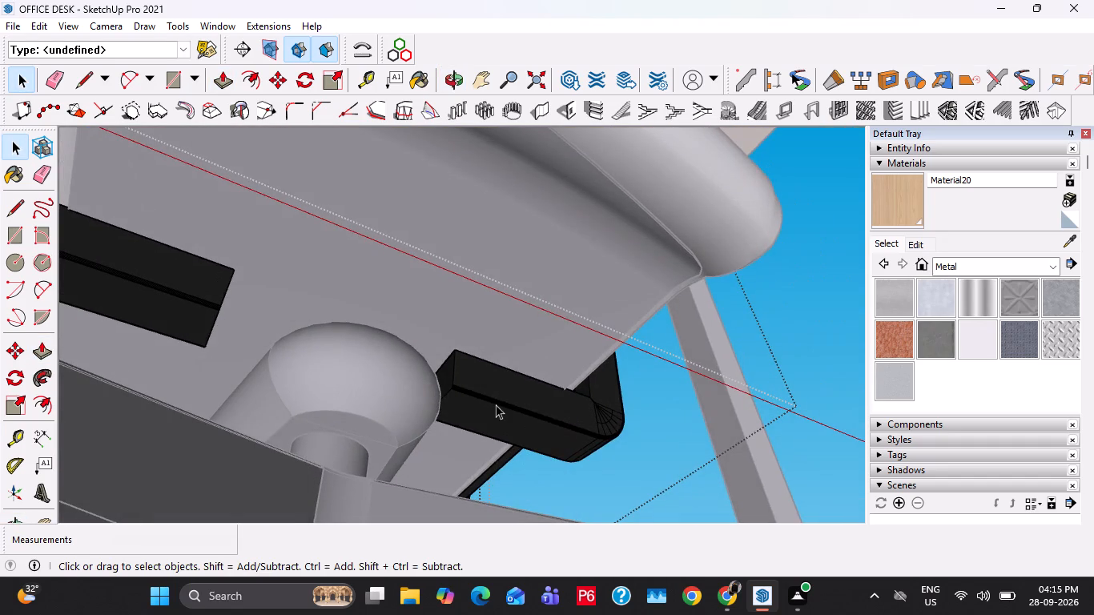
middle_click_drag(482, 398, 513, 459)
left_click(440, 374)
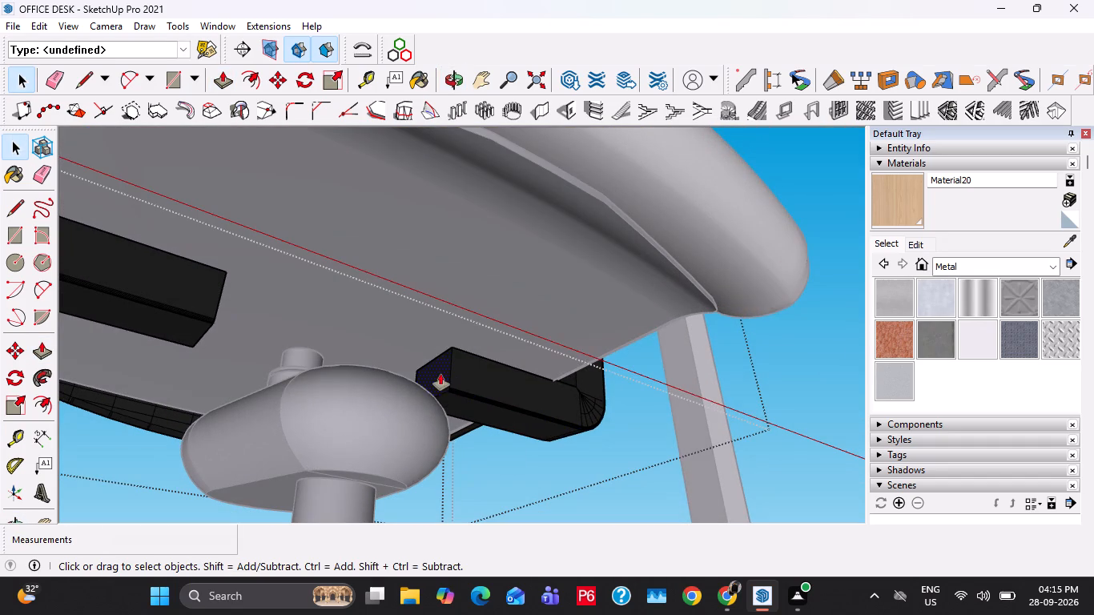
key("p")
left_click(440, 374)
left_click(215, 317)
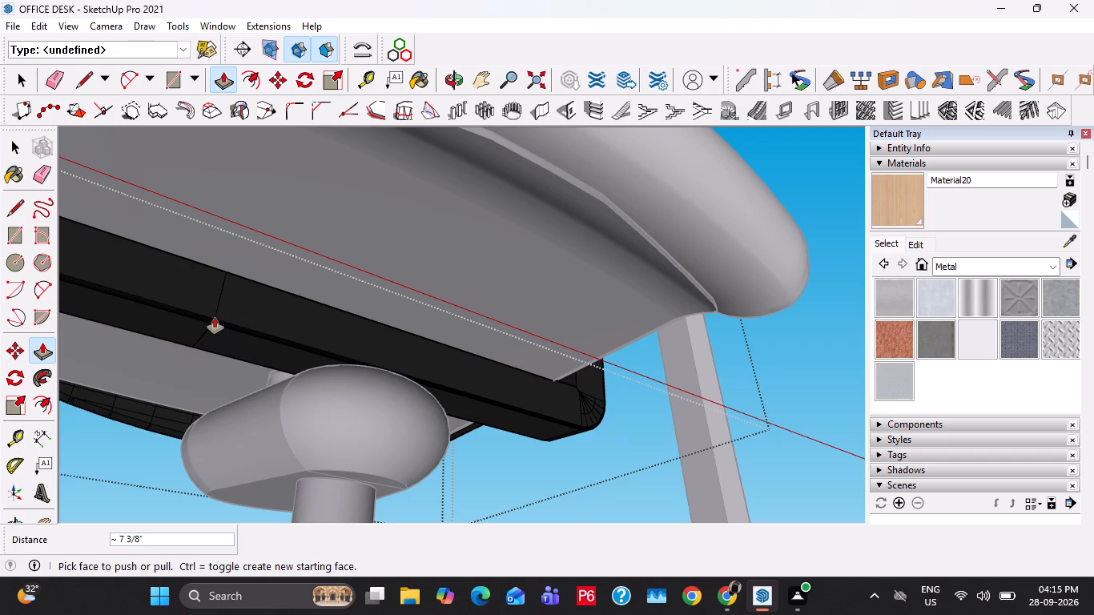
key("space")
scroll(222, 317, "down", 13)
key("Escape")
key("Escape")
Open the chair's mesh backrest for editing, sample the black Material51 from the backrest, and exit group editing.
middle_click_drag(264, 323, 524, 345)
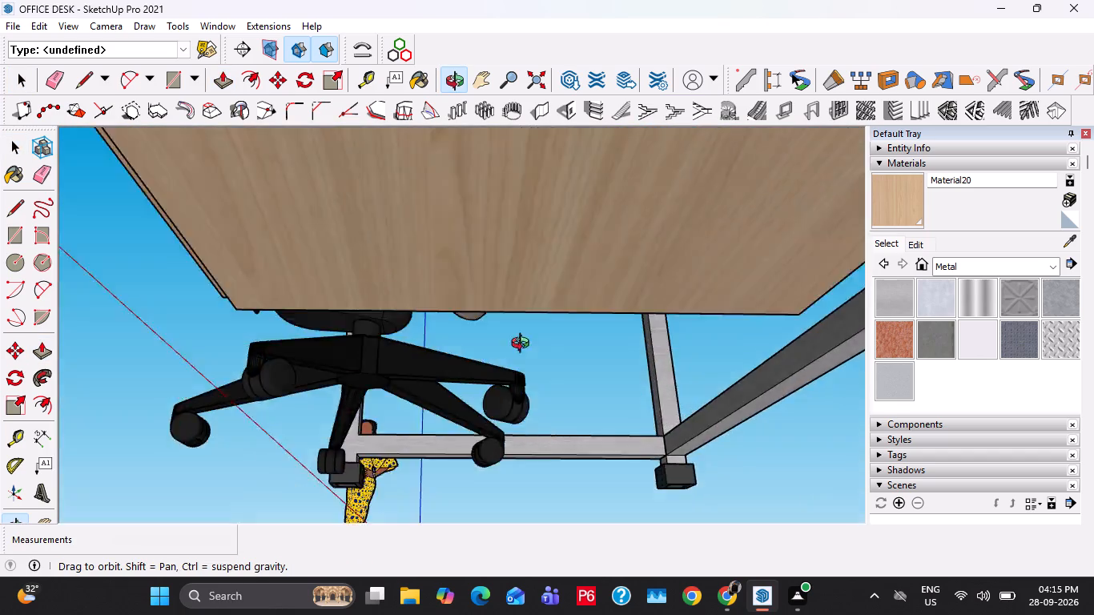
middle_click_drag(524, 345, 852, 476)
middle_click_drag(441, 344, 504, 468)
scroll(480, 406, "down", 5)
middle_click_drag(628, 312, 593, 335)
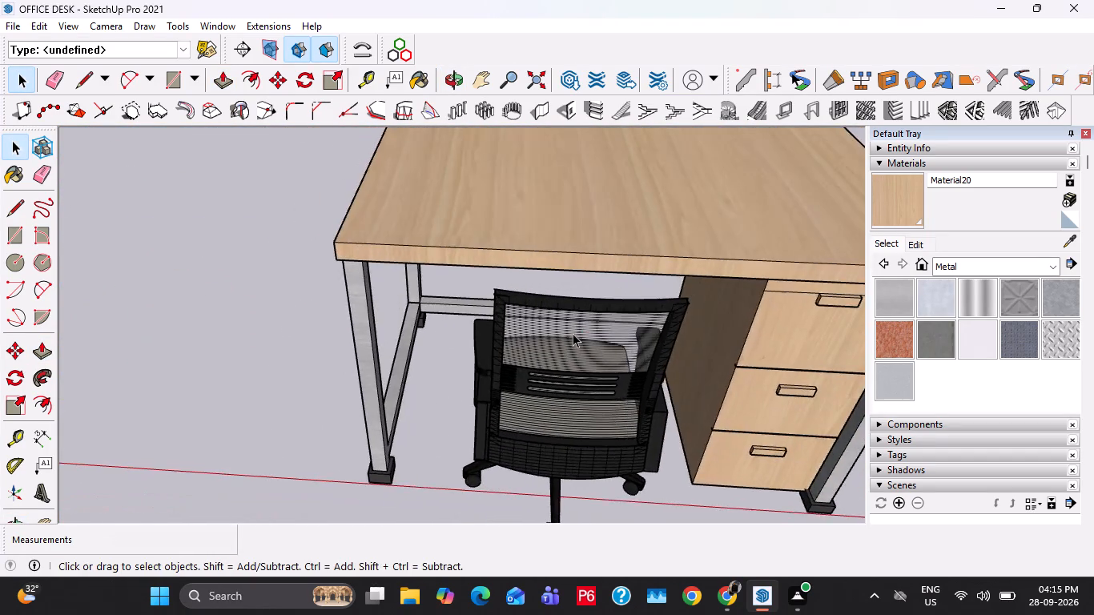
triple_click(573, 333)
triple_click(573, 333)
left_click(573, 333)
scroll(573, 333, "up", 9)
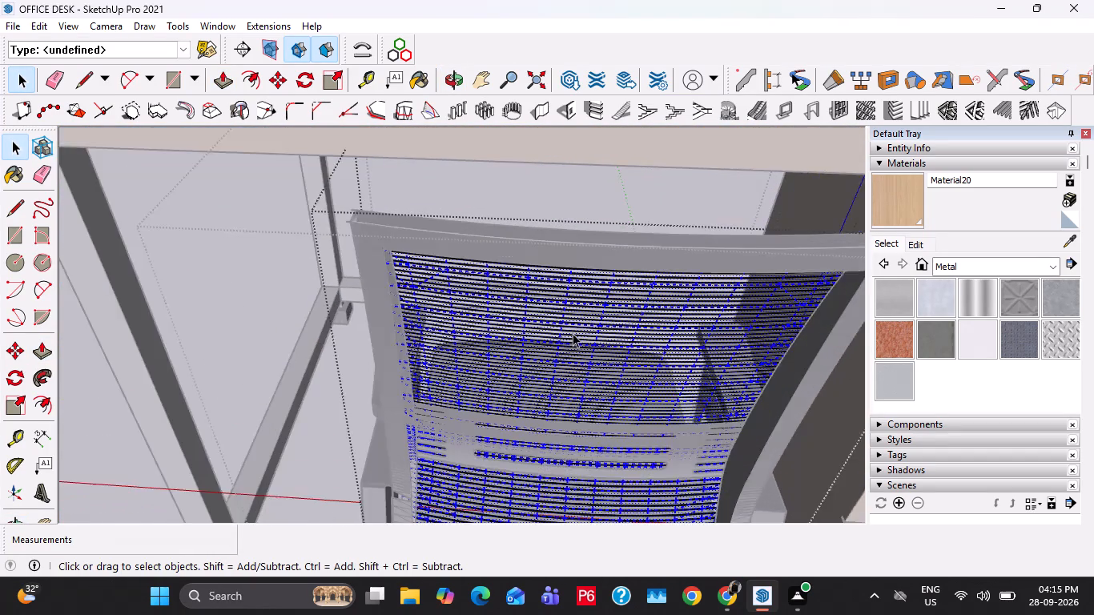
scroll(573, 333, "up", 1)
left_click(1070, 247)
left_click(721, 310)
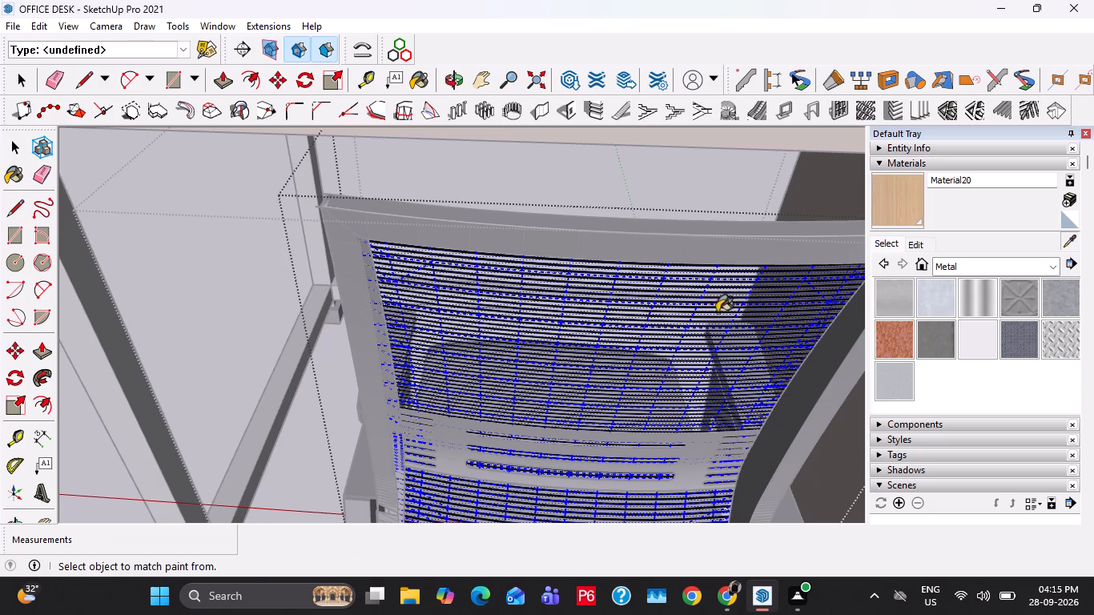
scroll(762, 334, "up", 3)
left_click(633, 200)
key("space")
scroll(529, 286, "down", 3)
key("Escape")
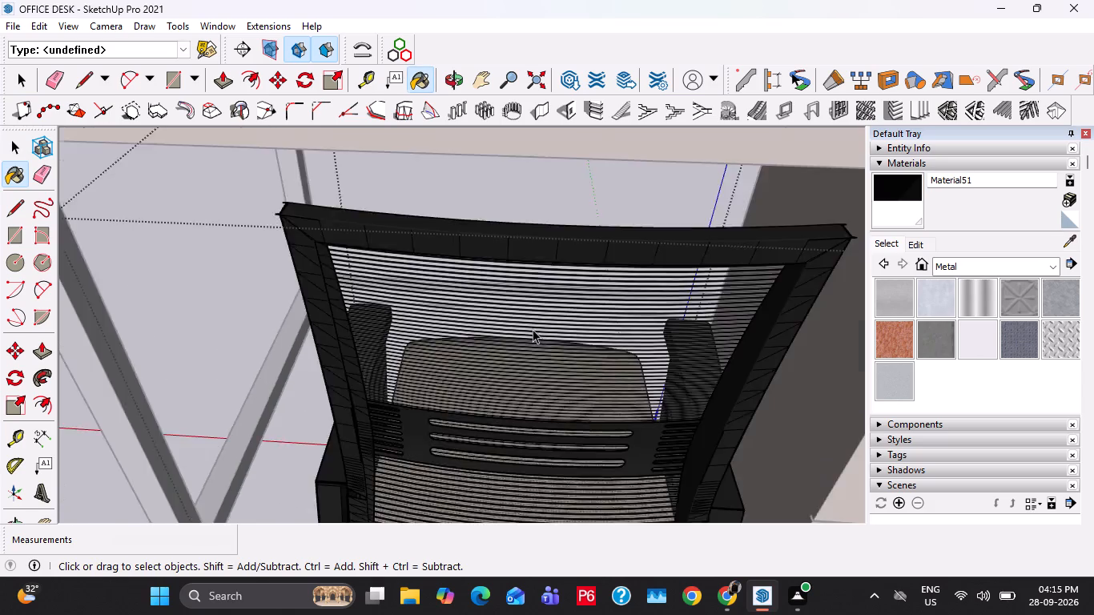
scroll(533, 329, "down", 18)
key("space")
key("Escape")
key("Escape")
key("Escape")
Draw a small rectangle on the desktop at the end opposite the drawer unit and pull it up 1".
middle_click_drag(472, 307, 424, 387)
scroll(444, 300, "up", 2)
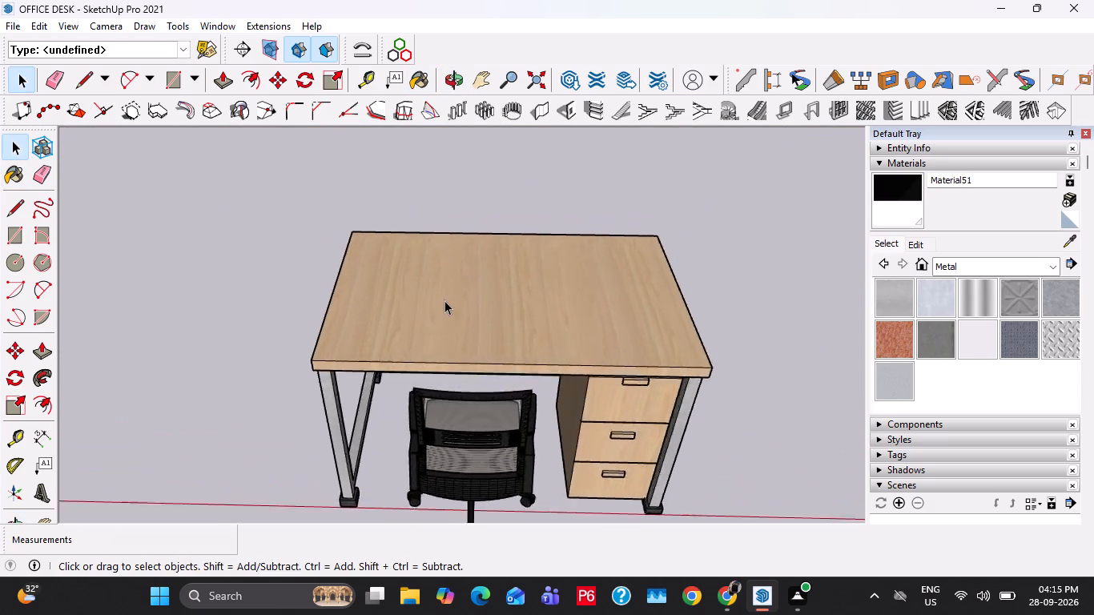
scroll(444, 300, "up", 7)
key("r")
left_click(287, 296)
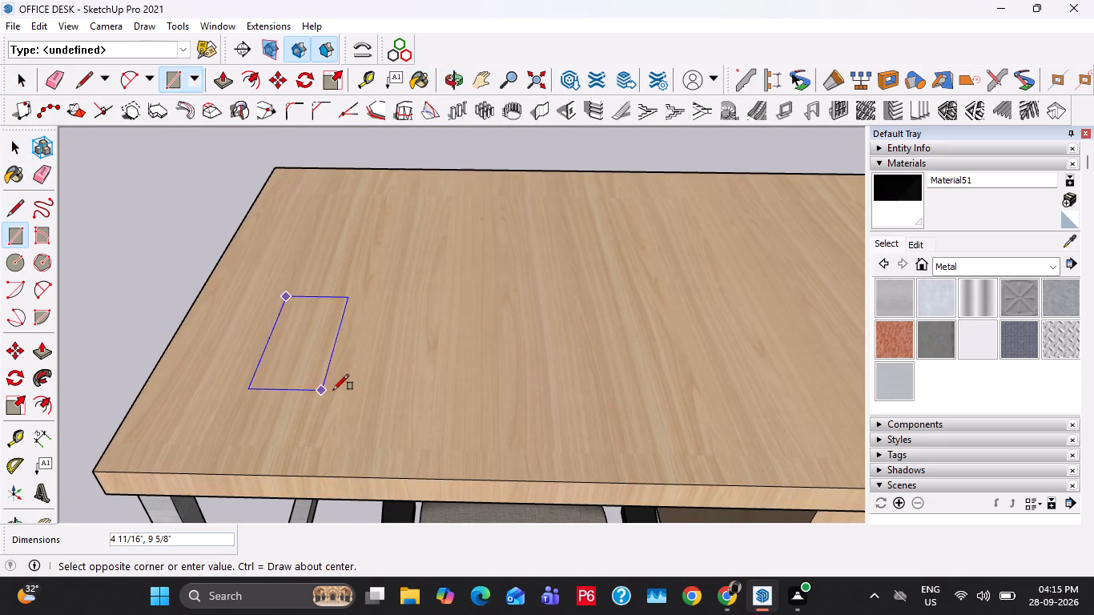
left_click(340, 391)
key("space")
key("p")
left_click(324, 369)
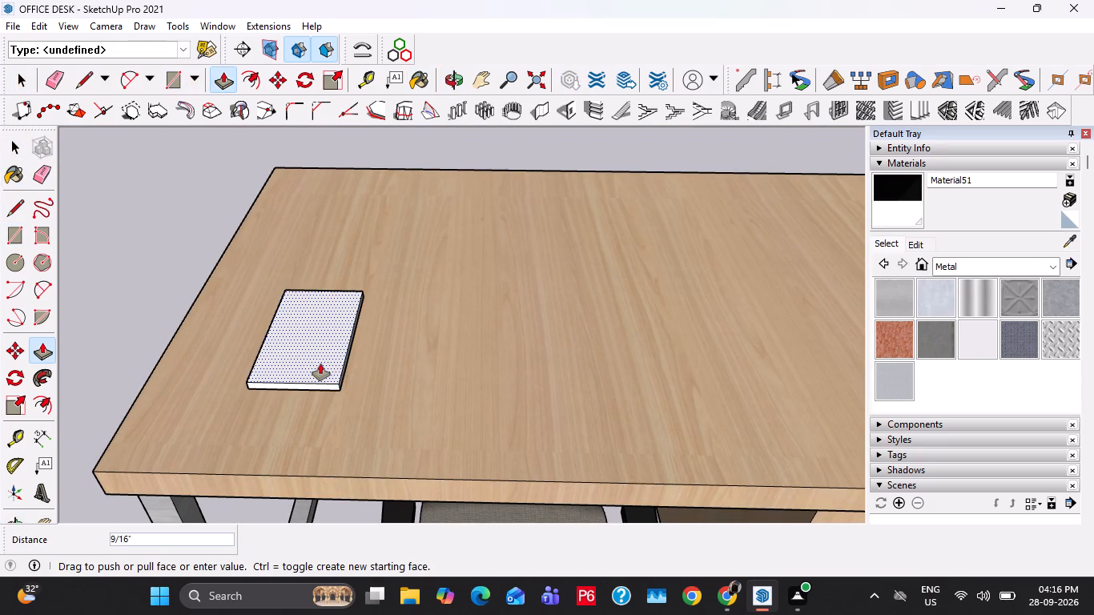
type("1\"")
key("Return")
scroll(298, 348, "up", 8)
key("space")
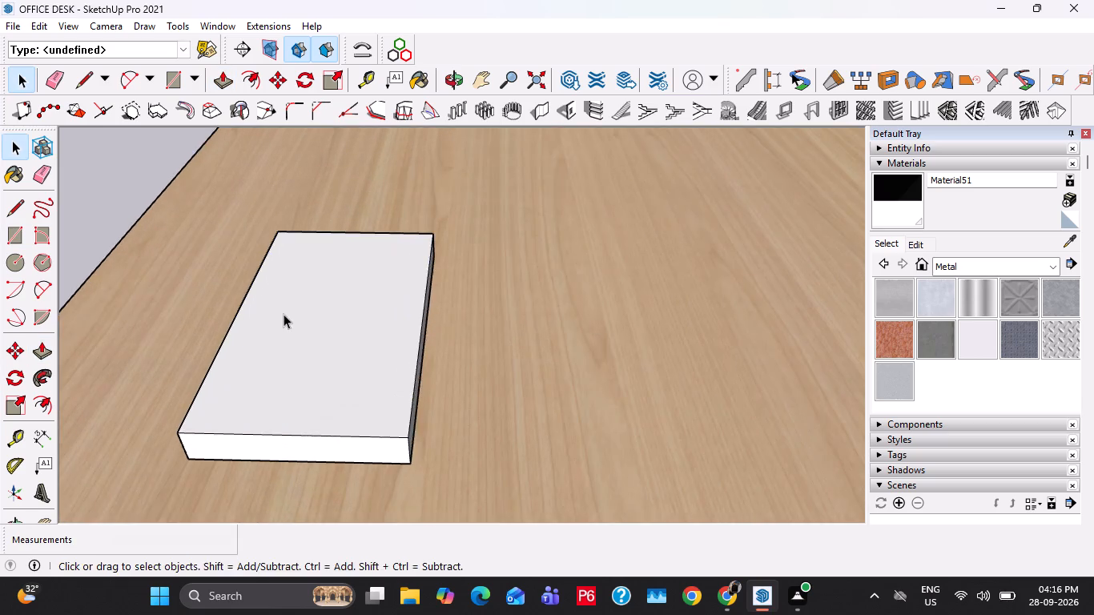
Draw tangent corner arcs across all four corners of the small block's top face.
middle_click_drag(295, 324, 341, 359)
key("a")
left_click(244, 271)
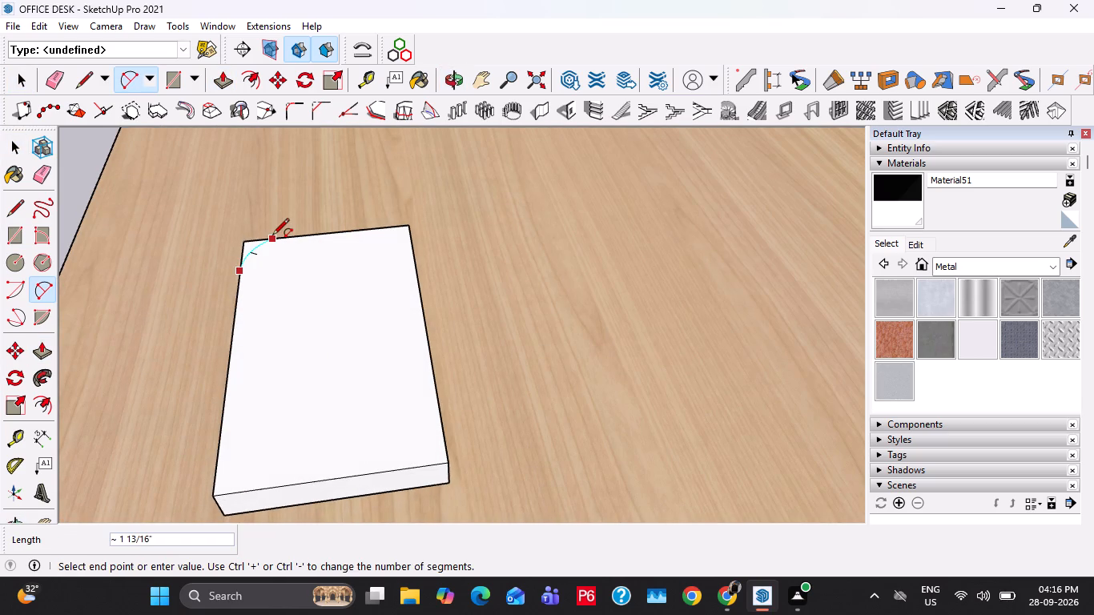
double_click(272, 236)
left_click(388, 229)
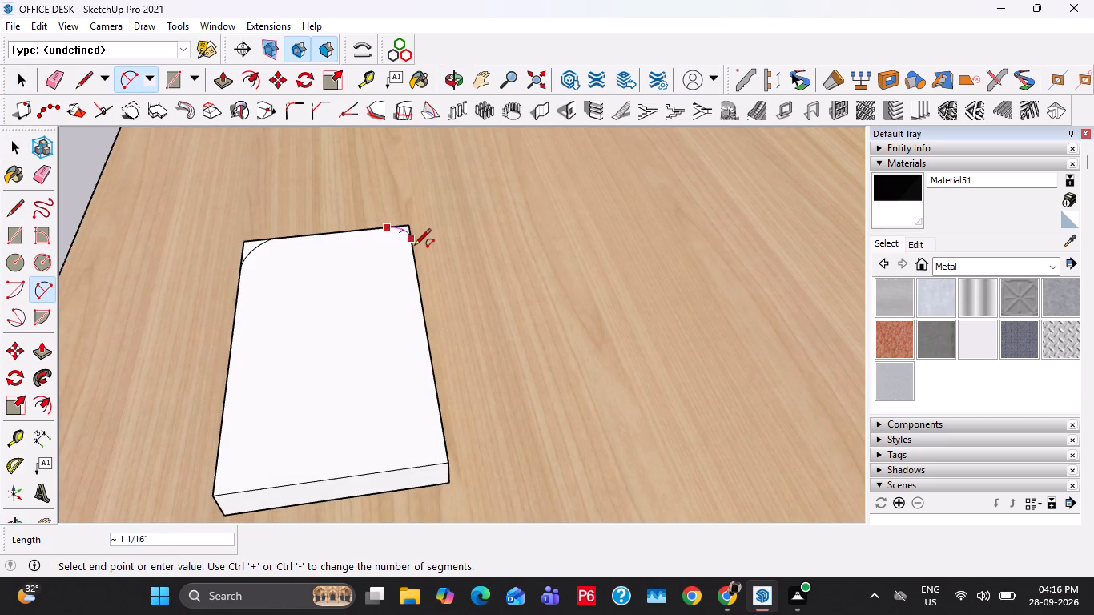
double_click(408, 243)
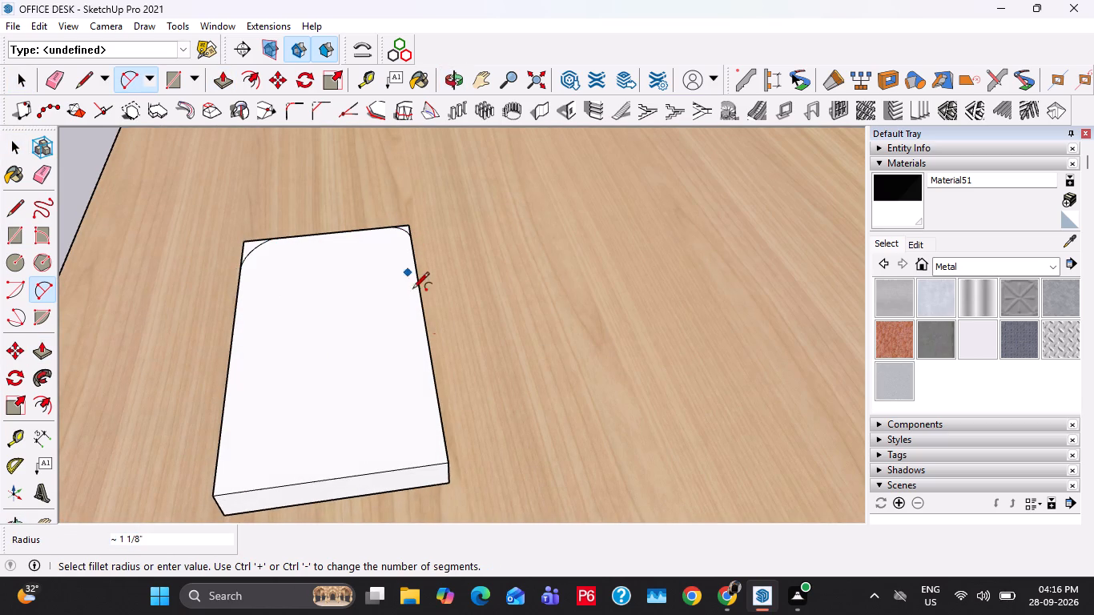
left_click(438, 415)
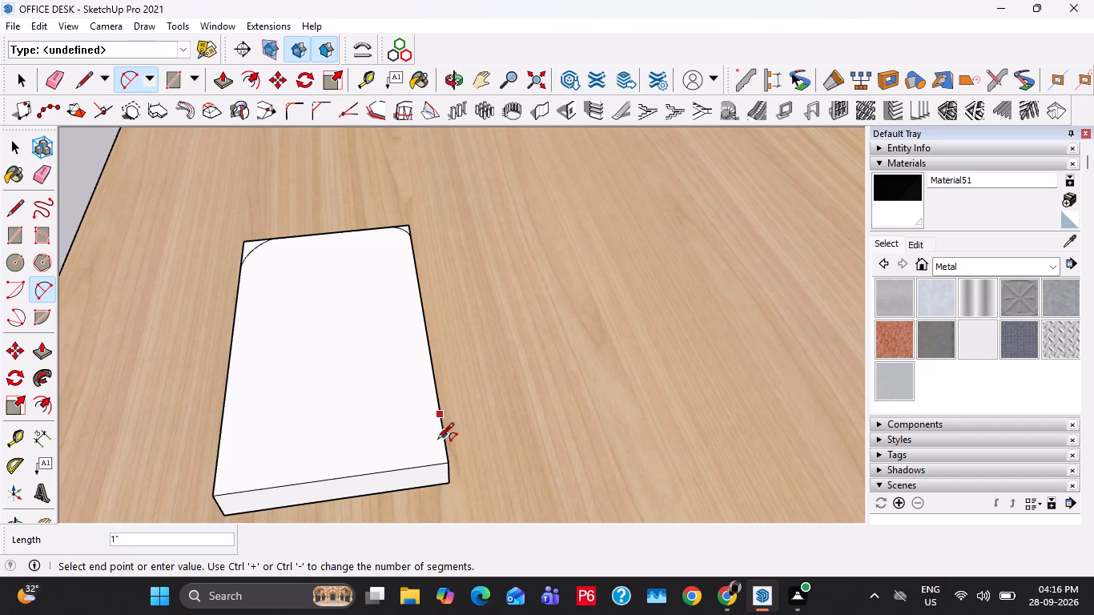
double_click(413, 464)
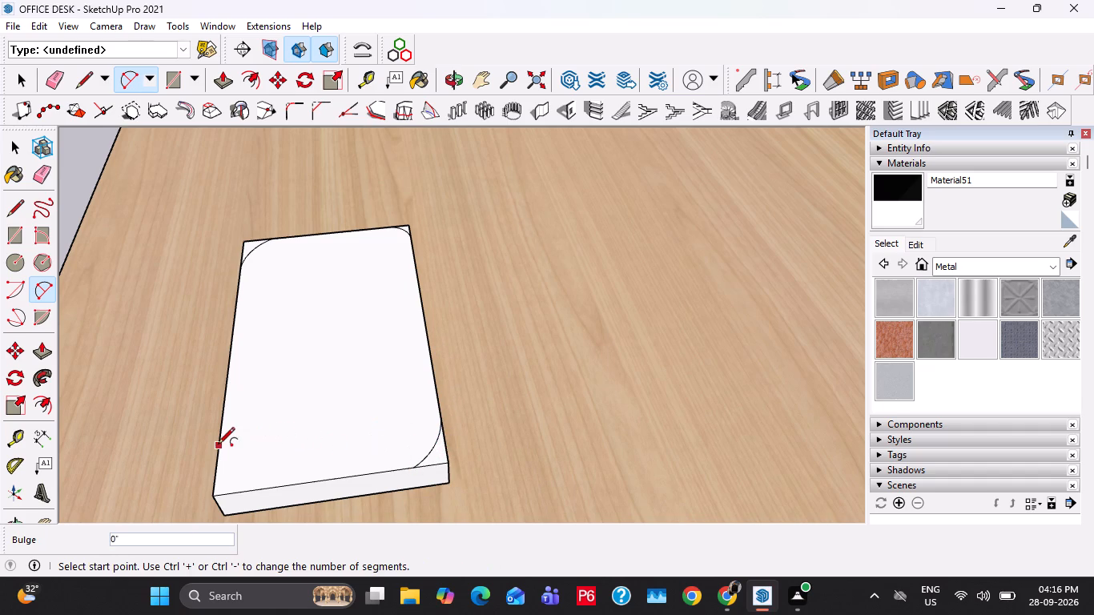
left_click(218, 447)
double_click(250, 492)
key("space")
Push the four corner pieces down 1" through the block to leave it with rounded vertical corners.
left_click(227, 482)
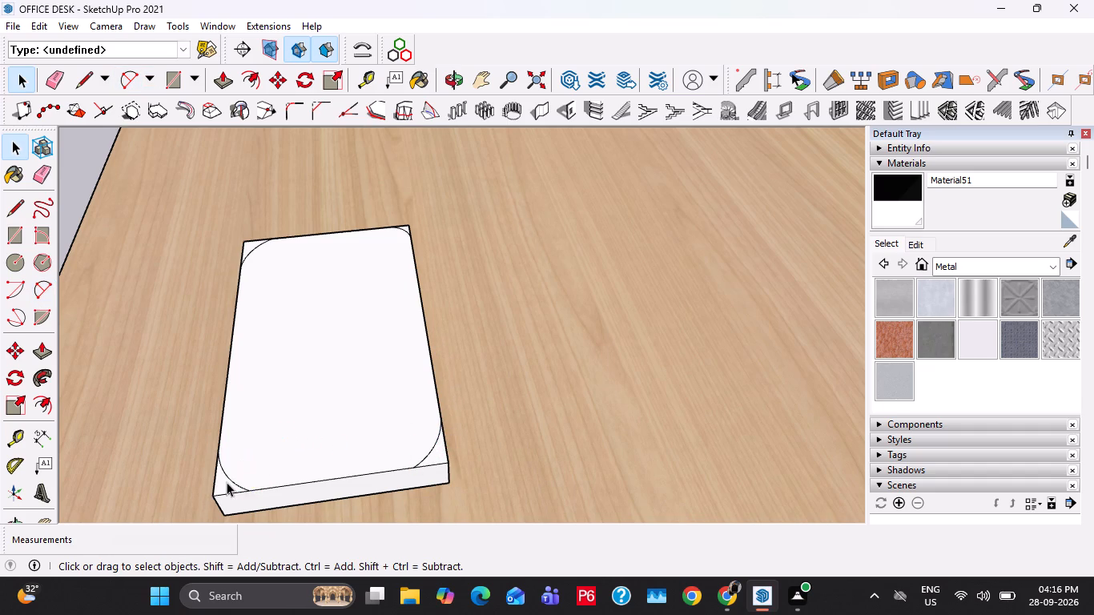
key("p")
left_click(228, 482)
left_click(373, 497)
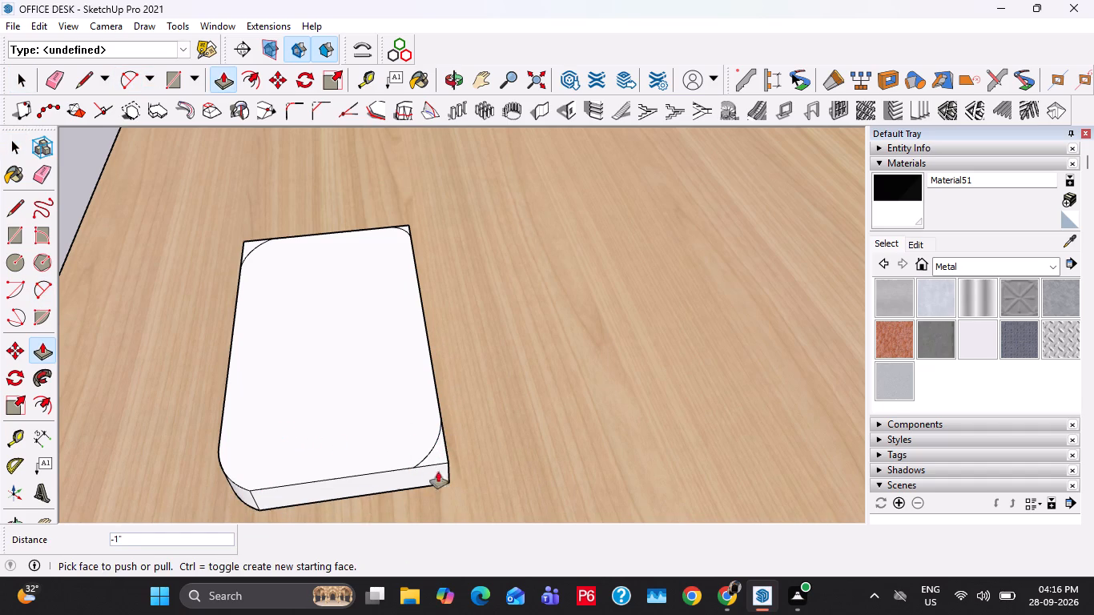
left_click(439, 452)
left_click(444, 478)
left_click(408, 227)
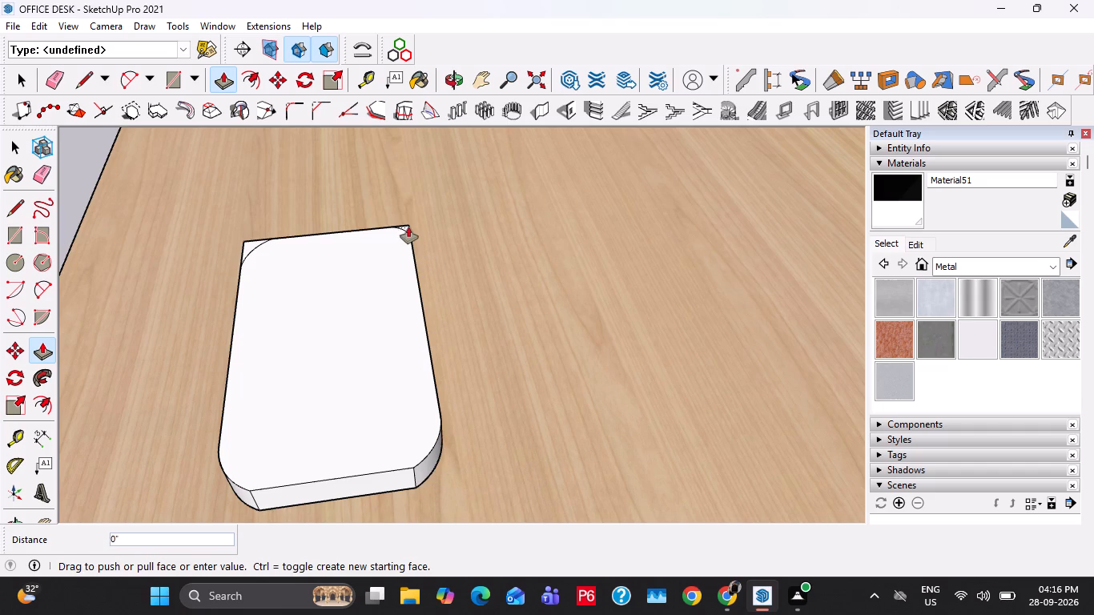
left_click(422, 243)
double_click(247, 251)
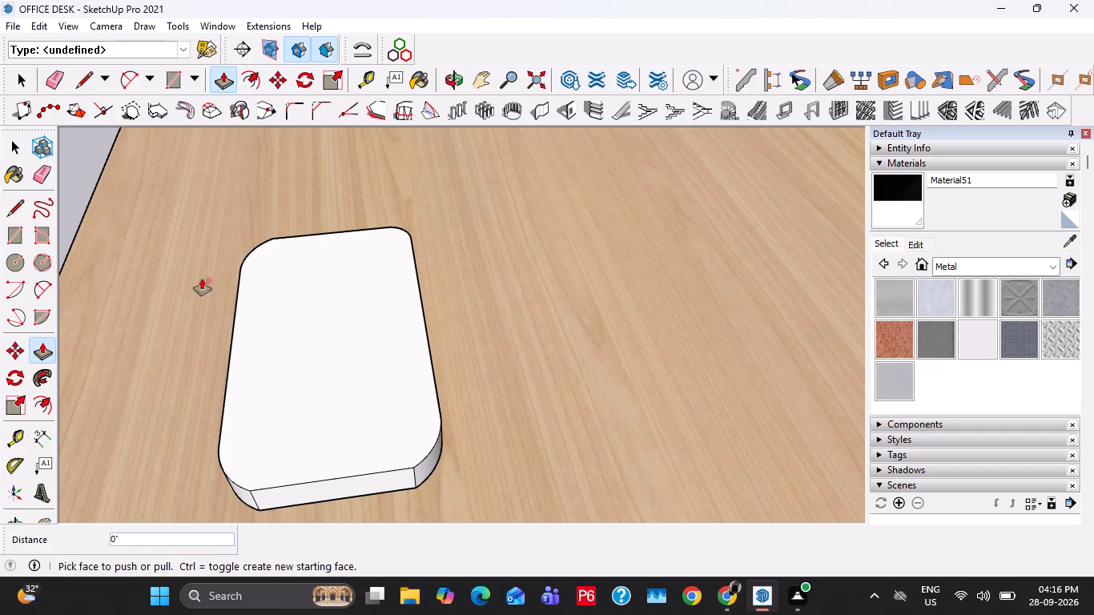
Select all connected geometry of the rounded block on the desktop and make it a group.
middle_click_drag(203, 330, 565, 242)
scroll(566, 248, "down", 4)
middle_click_drag(492, 390, 977, 265)
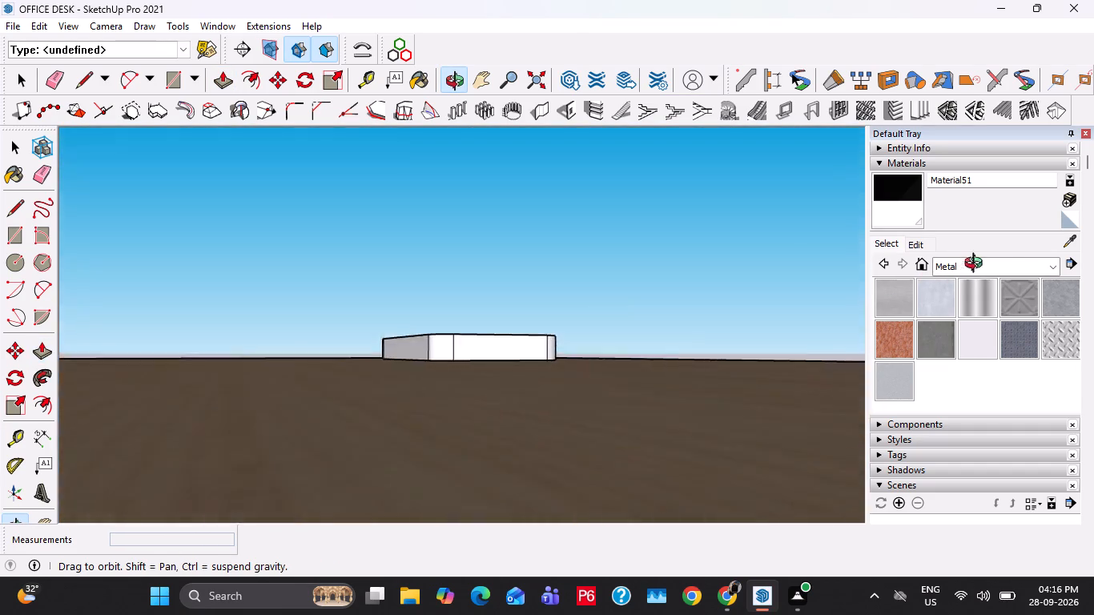
middle_click_drag(977, 265, 793, 263)
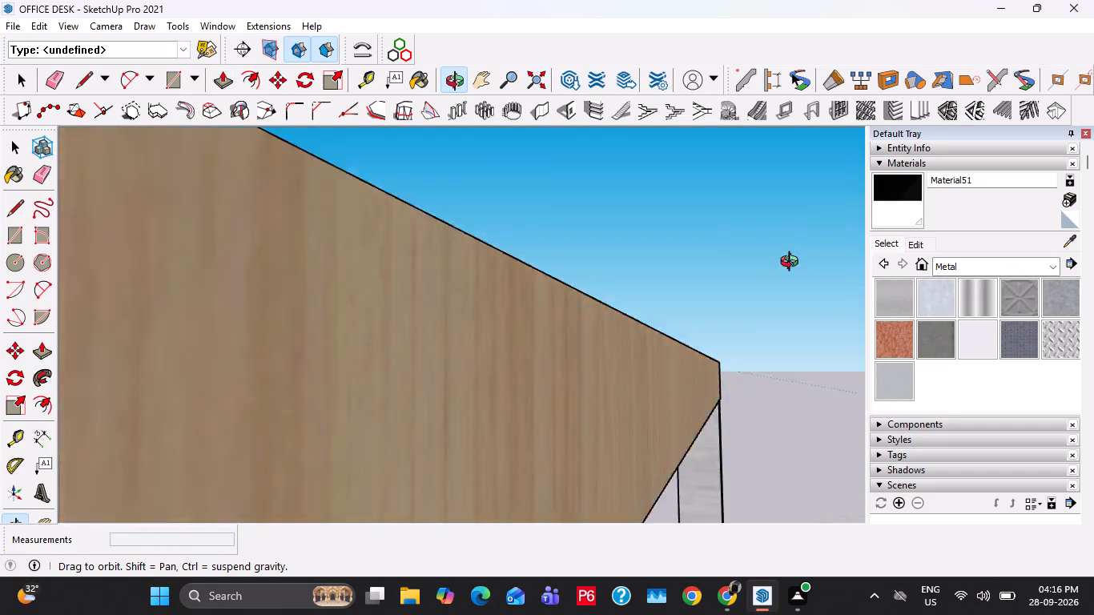
middle_click_drag(793, 263, 1025, 255)
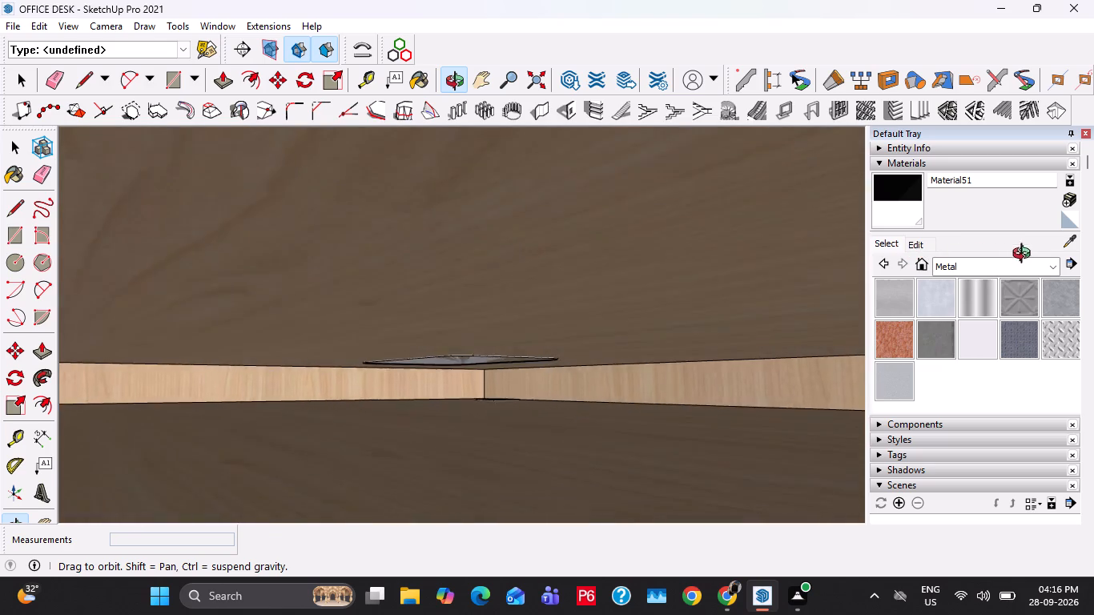
middle_click_drag(1025, 255, 1024, 404)
key("space")
scroll(637, 376, "down", 2)
triple_click(500, 361)
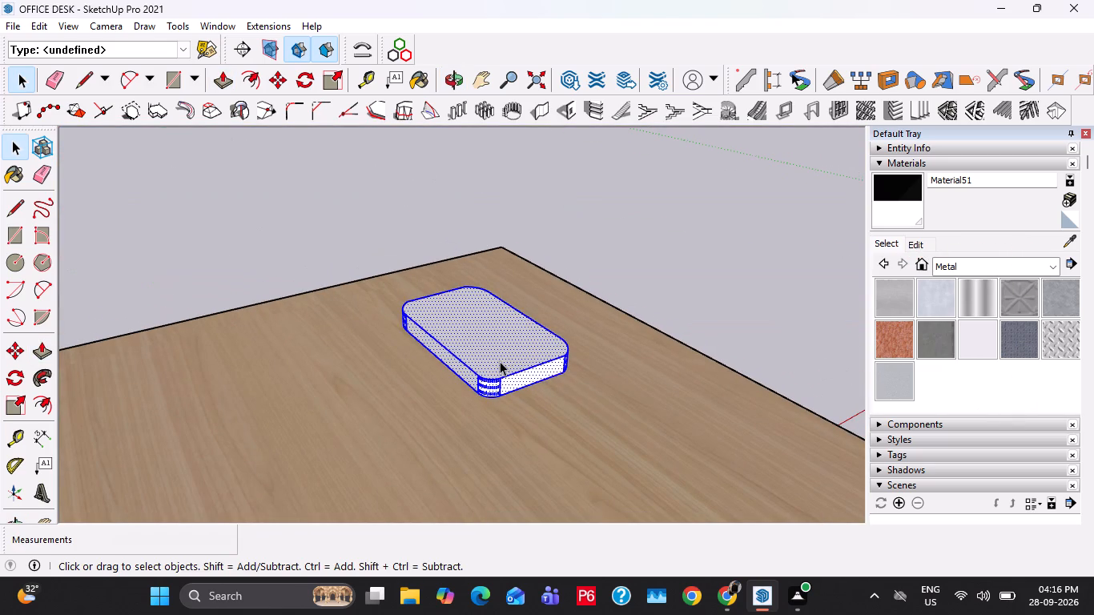
left_click(500, 361)
right_click(500, 361)
left_click(609, 170)
Place a guide line on the desktop parallel to its rear edge, about 10" in from that edge.
scroll(505, 321, "up", 6)
middle_click_drag(348, 322, 730, 389)
scroll(730, 389, "up", 1)
scroll(459, 317, "down", 7)
middle_click_drag(385, 320, 688, 314)
scroll(481, 248, "down", 9)
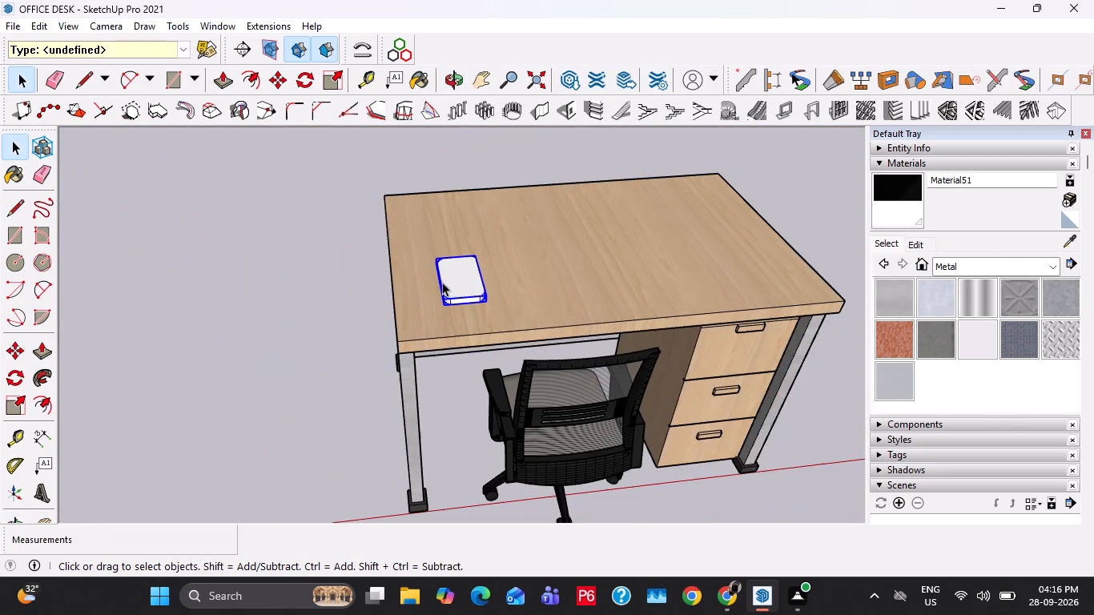
scroll(543, 275, "up", 3)
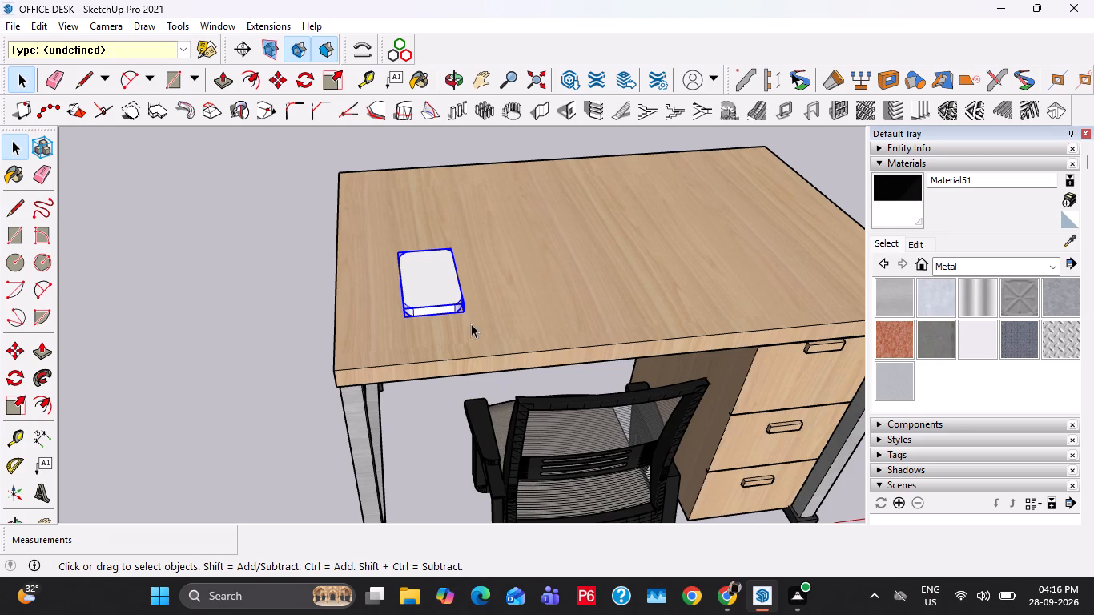
middle_click_drag(565, 266, 380, 307)
scroll(368, 297, "down", 5)
key("t")
left_click(583, 250)
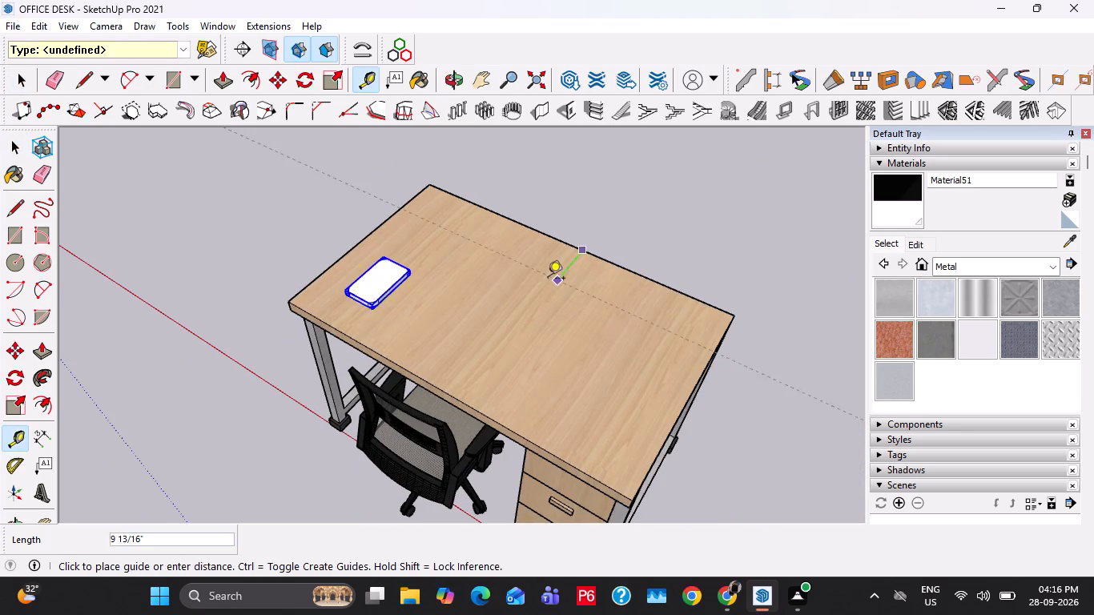
left_click(547, 279)
Add a second guide line parallel to the first one, offset 1" toward the desktop's rear edge.
middle_click_drag(492, 284, 569, 369)
scroll(523, 264, "up", 5)
left_click(525, 259)
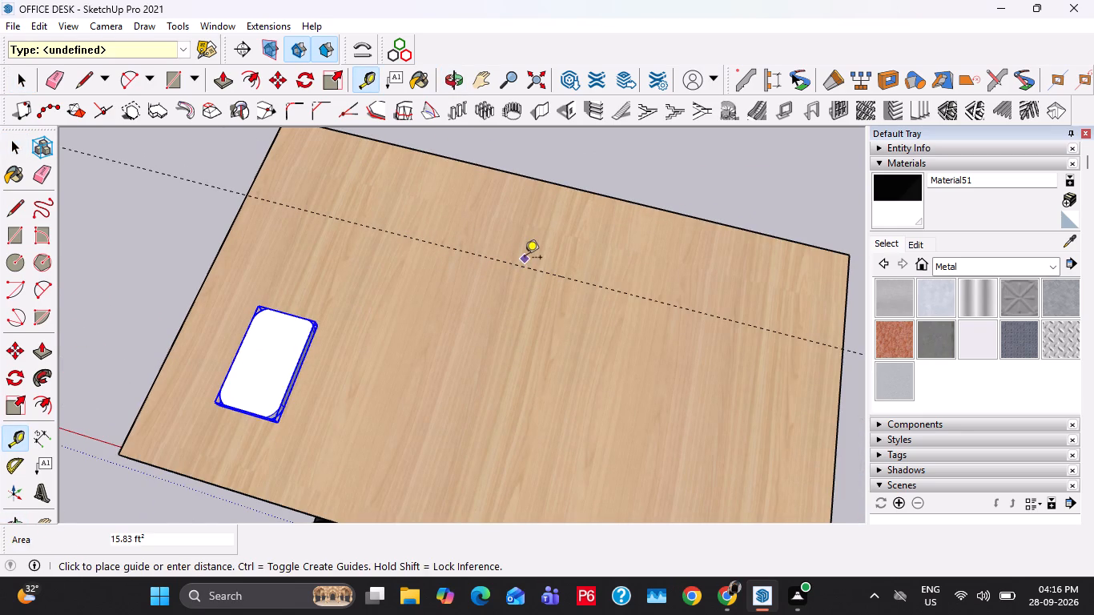
key("space")
scroll(549, 280, "up", 3)
key("t")
left_click(552, 271)
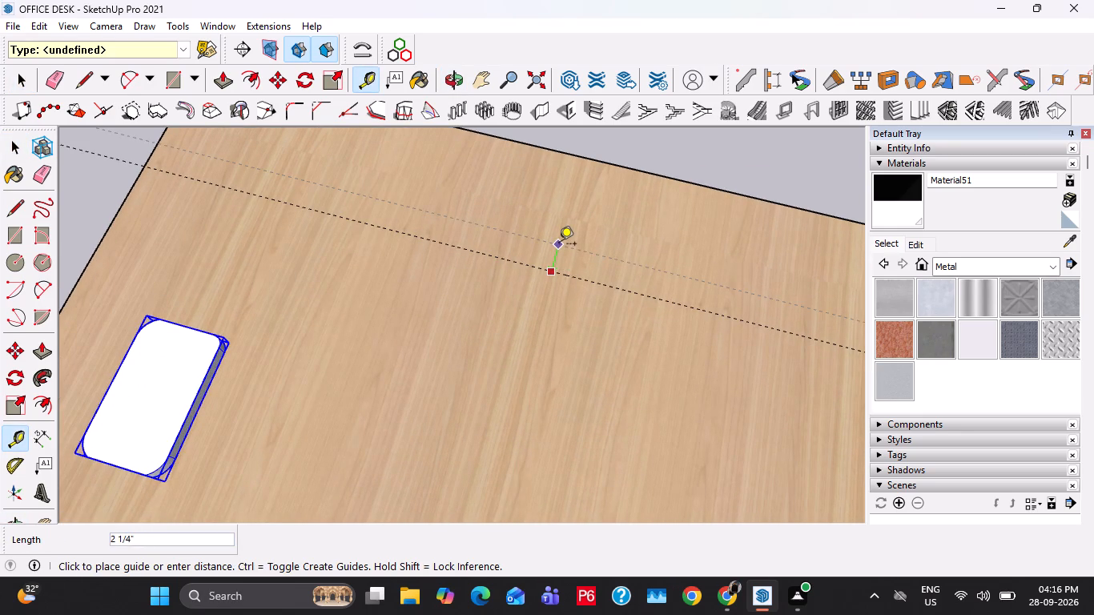
type("1\"")
key("Return")
Place two guide lines crossing the existing pair, parallel to the desktop's side edge, the first about 1' 8" in from that edge.
left_click(125, 205)
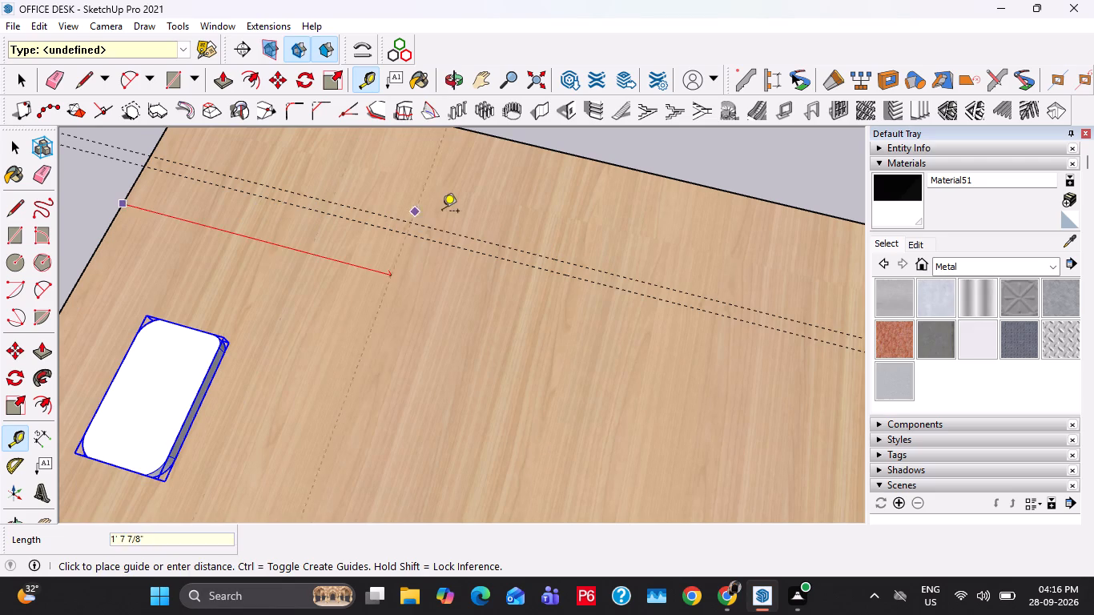
left_click(428, 214)
left_click(437, 198)
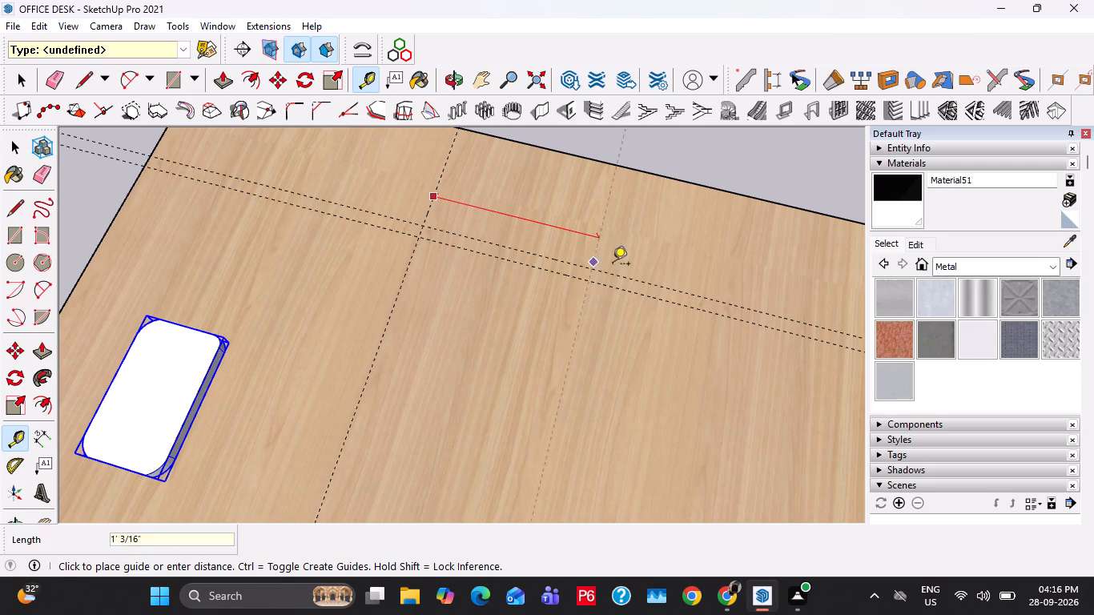
left_click(746, 293)
key("space")
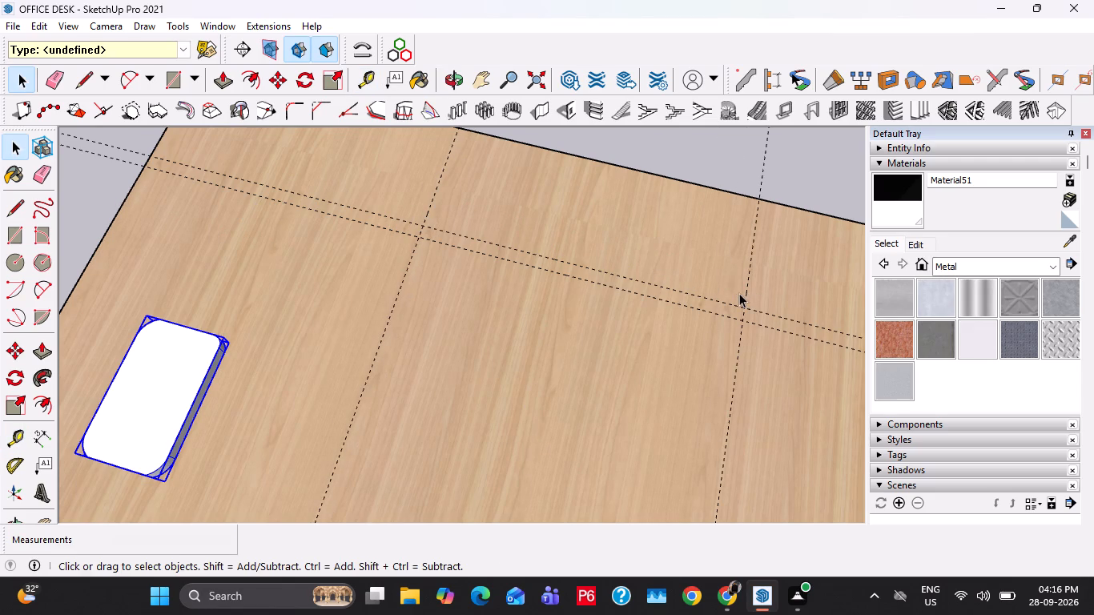
Draw a thin rectangle on the desktop filling the strip enclosed by the four guide lines.
key("r")
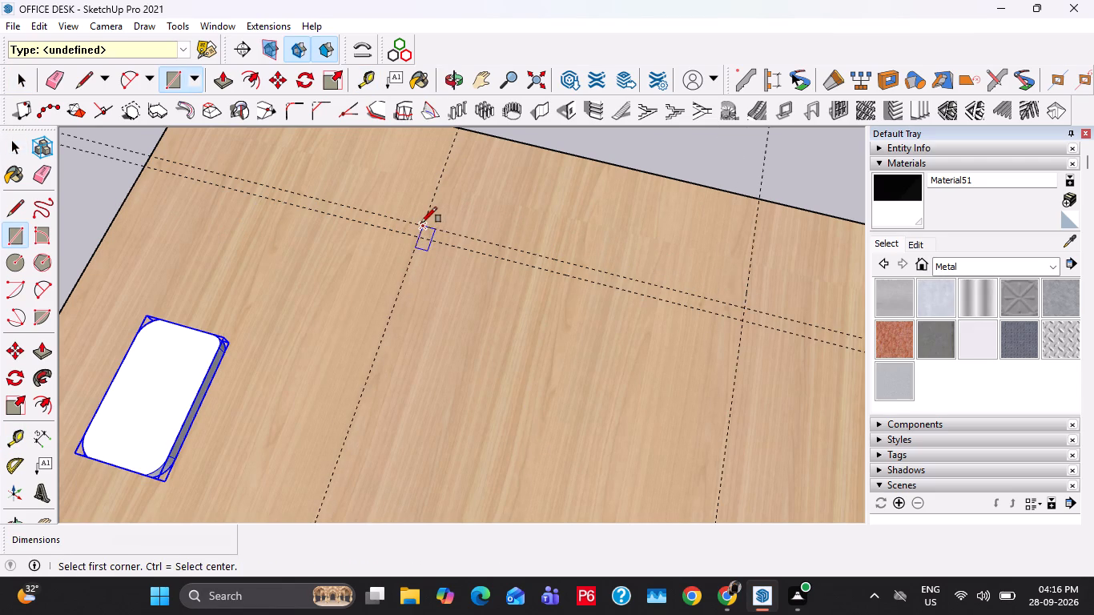
left_click(421, 223)
left_click(746, 324)
key("space")
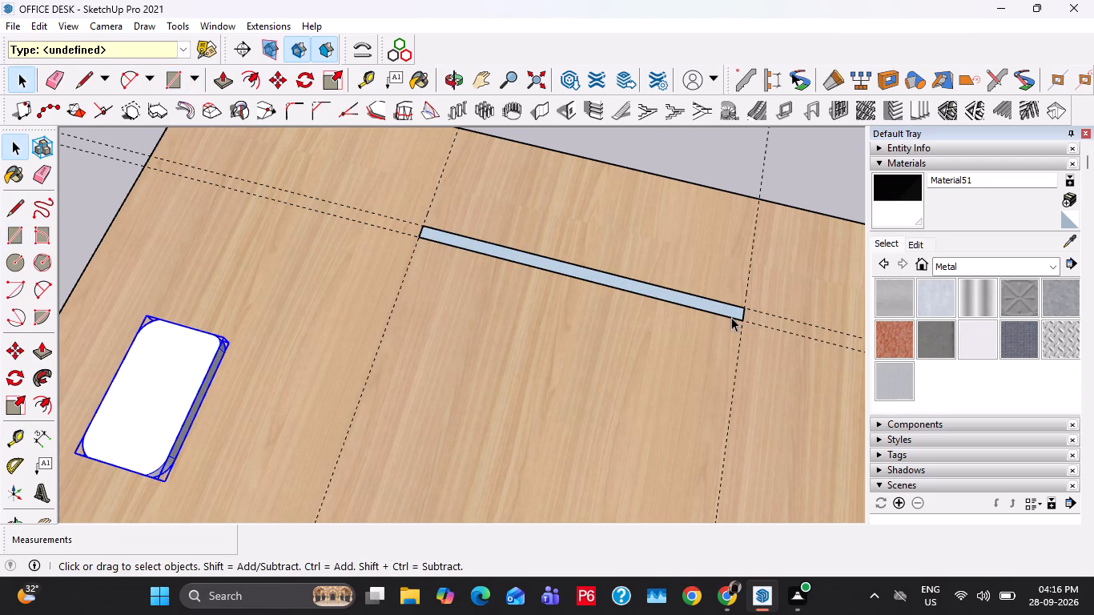
Pull the thin rectangle up 1' to form an upright panel.
key("p")
left_click(731, 317)
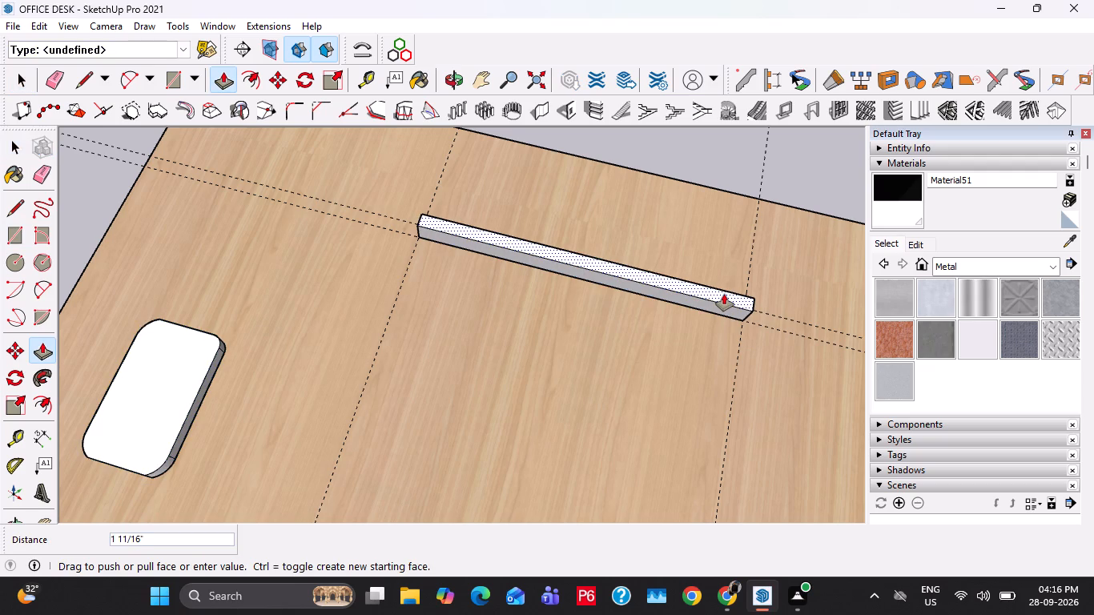
type("1'")
key("Return")
Copy the bottom front edge of the upright panel 1" up its front face.
scroll(639, 295, "down", 2)
middle_click_drag(621, 304, 610, 255)
scroll(629, 300, "up", 3)
key("space")
left_click(745, 323)
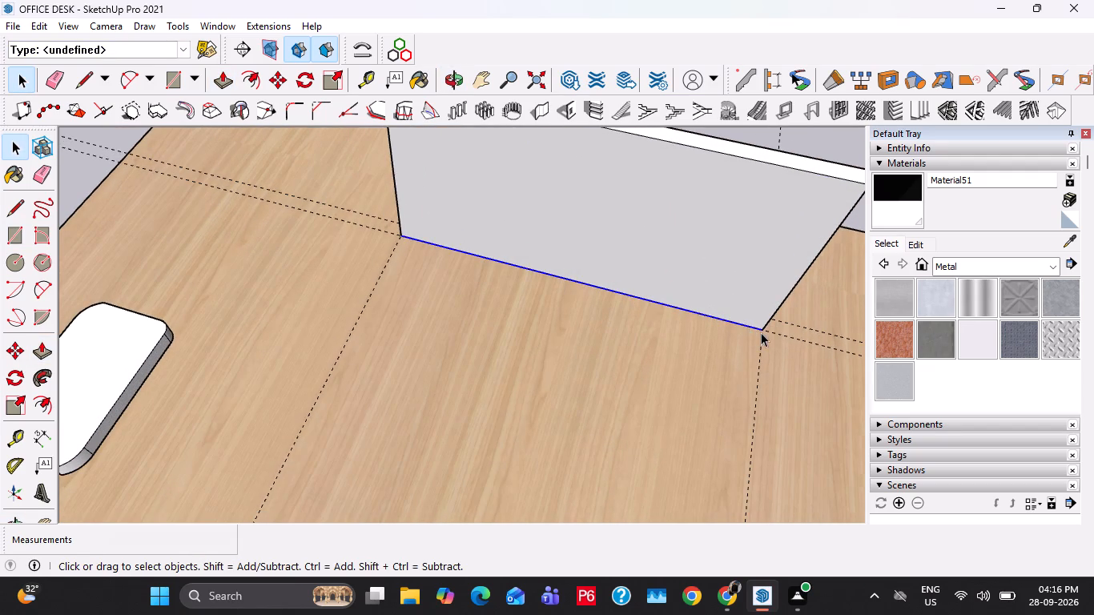
scroll(761, 332, "up", 3)
key("m")
left_click(762, 330)
type("1\"")
key("Return")
Pull the 1" strip at the foot of the upright panel forward 6" to form a base.
key("space")
left_click(742, 320)
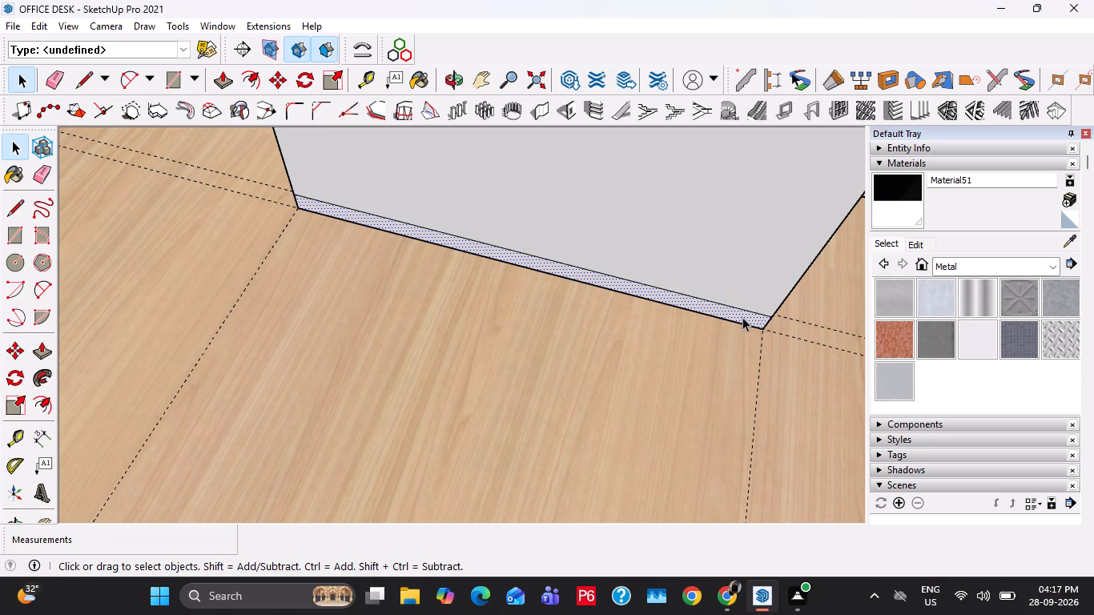
key("p")
left_click(742, 317)
scroll(727, 372, "down", 11)
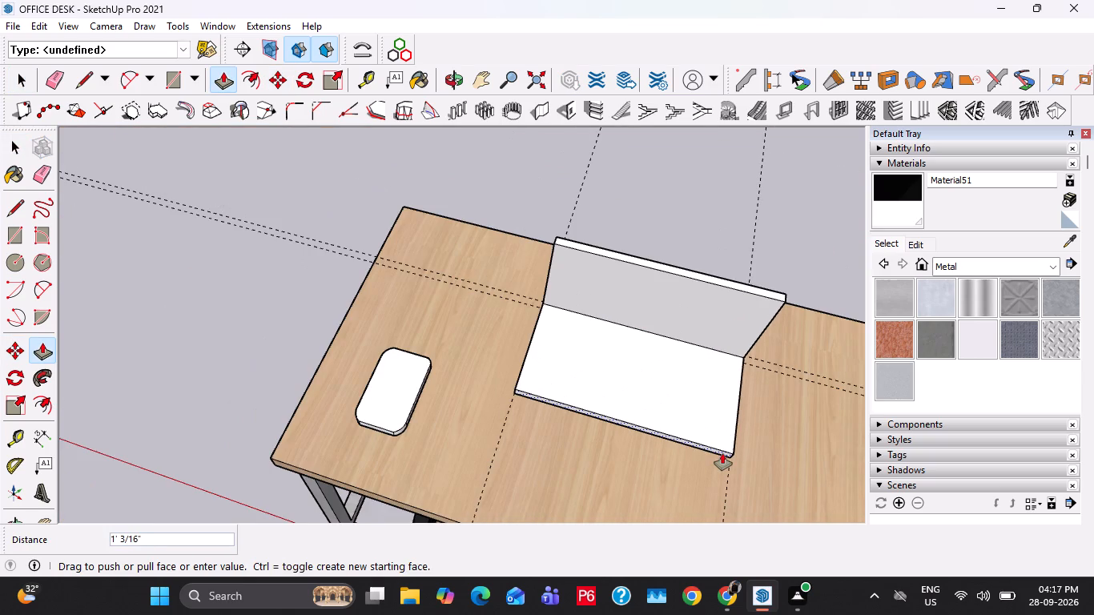
type("6\"")
key("Return")
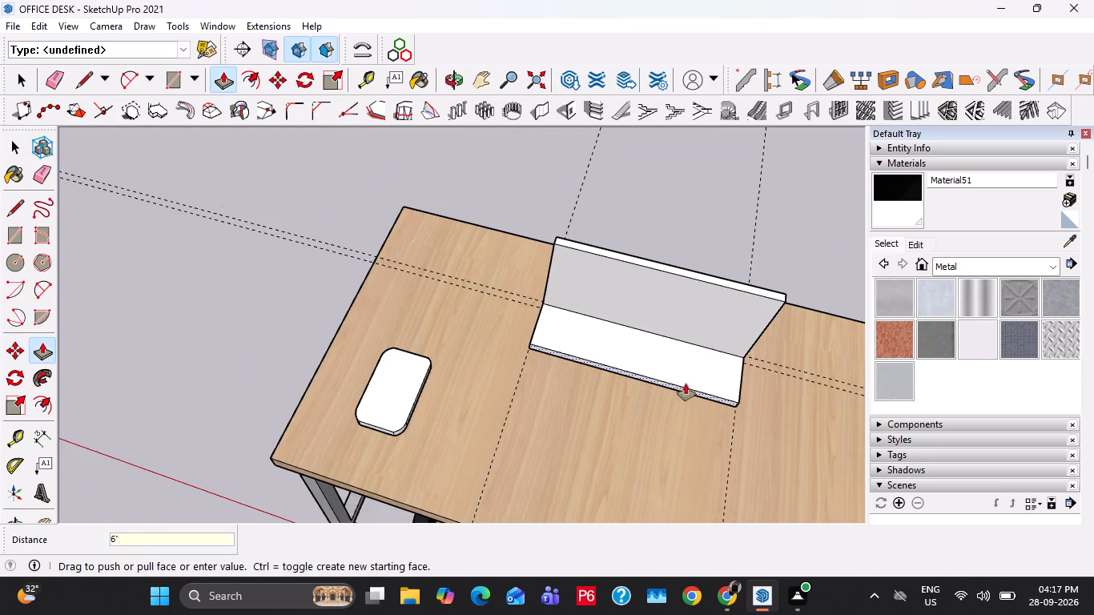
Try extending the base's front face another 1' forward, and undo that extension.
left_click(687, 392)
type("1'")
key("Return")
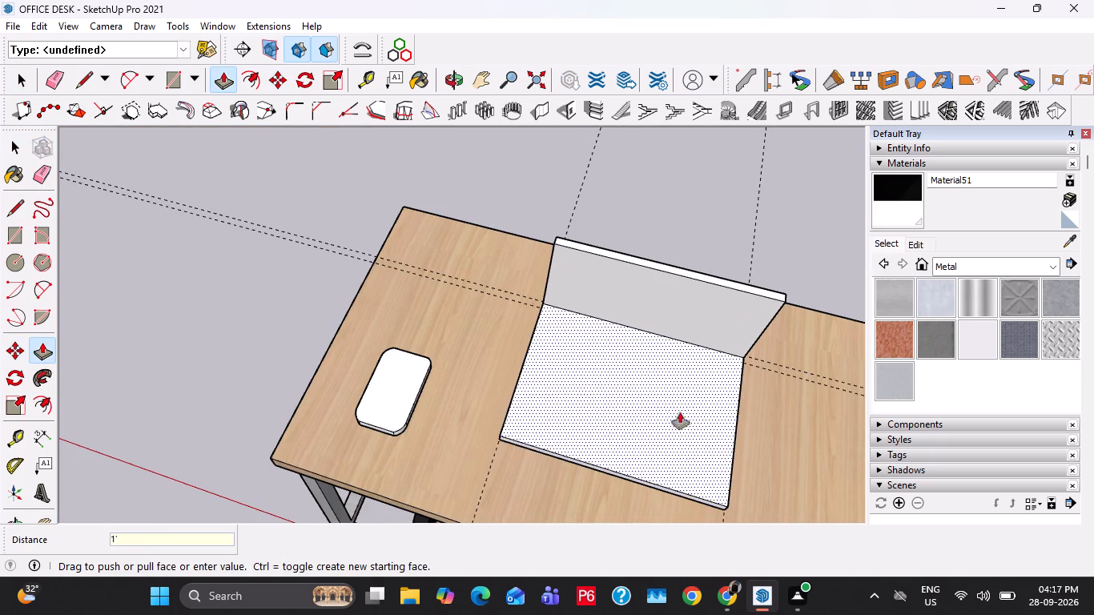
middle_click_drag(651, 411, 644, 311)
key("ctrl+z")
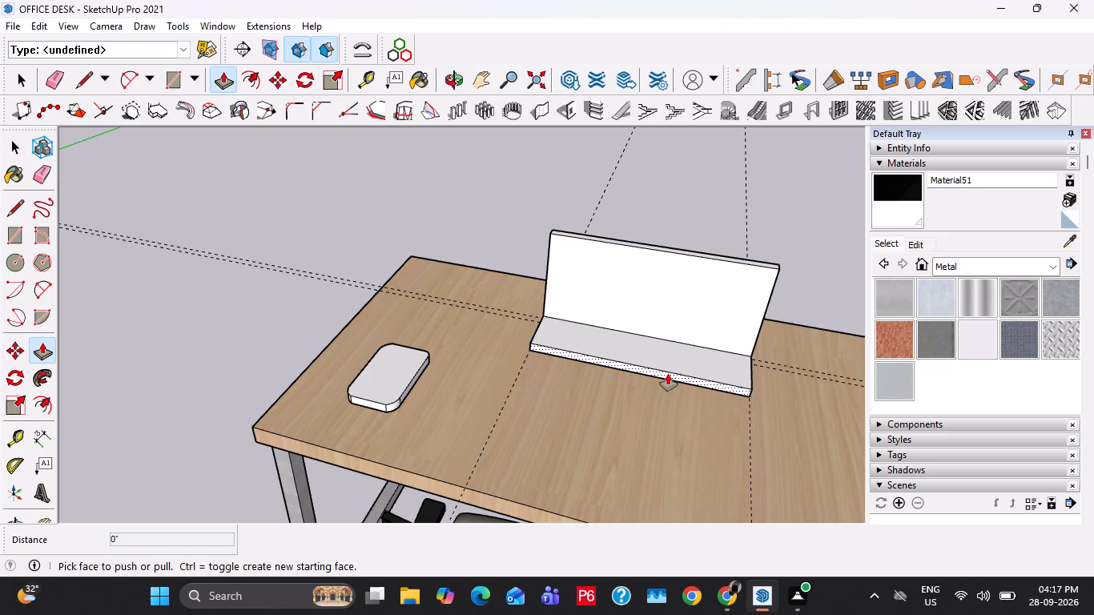
Extend the base's front face another 6" forward.
left_click(668, 374)
type("6\"")
key("Return")
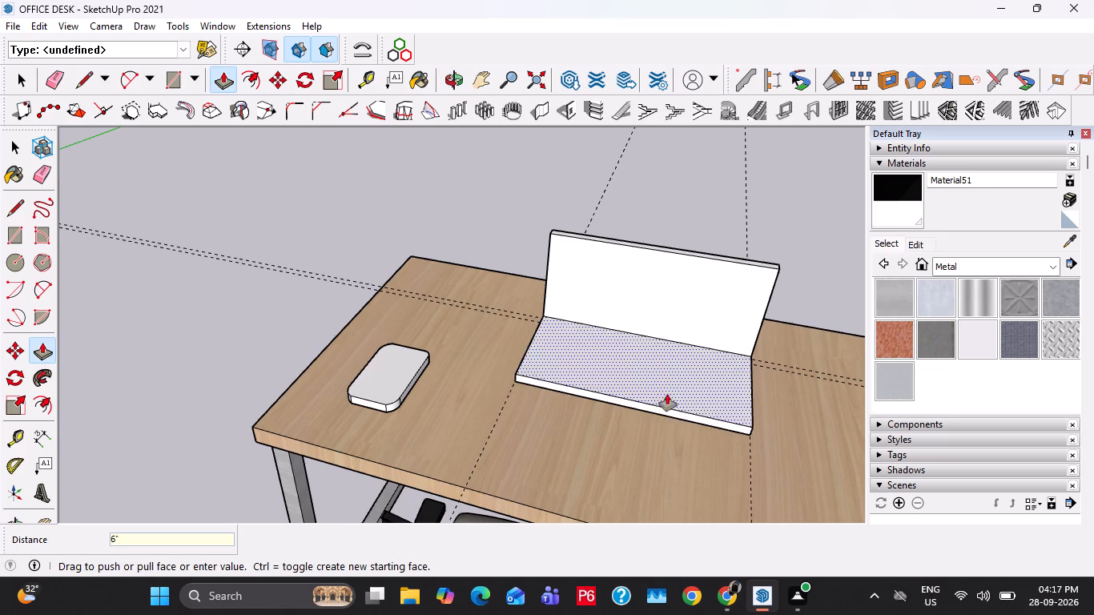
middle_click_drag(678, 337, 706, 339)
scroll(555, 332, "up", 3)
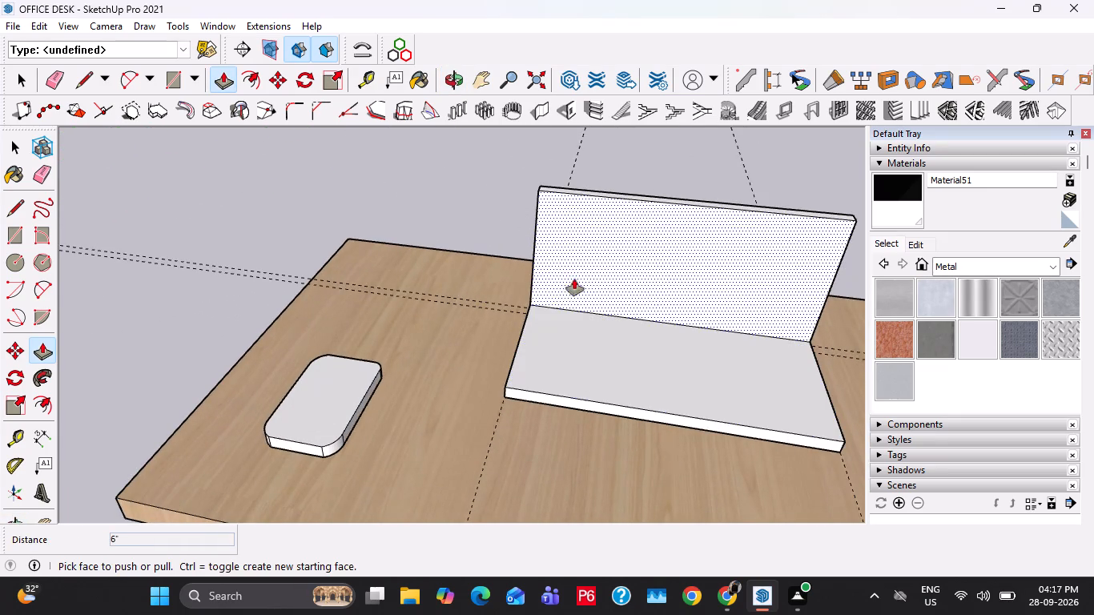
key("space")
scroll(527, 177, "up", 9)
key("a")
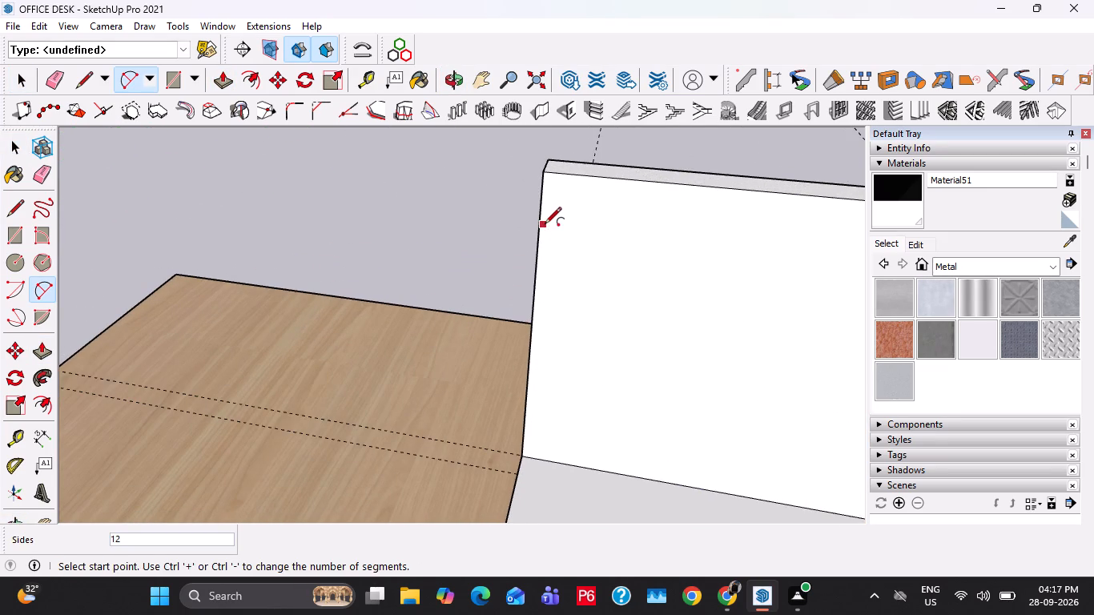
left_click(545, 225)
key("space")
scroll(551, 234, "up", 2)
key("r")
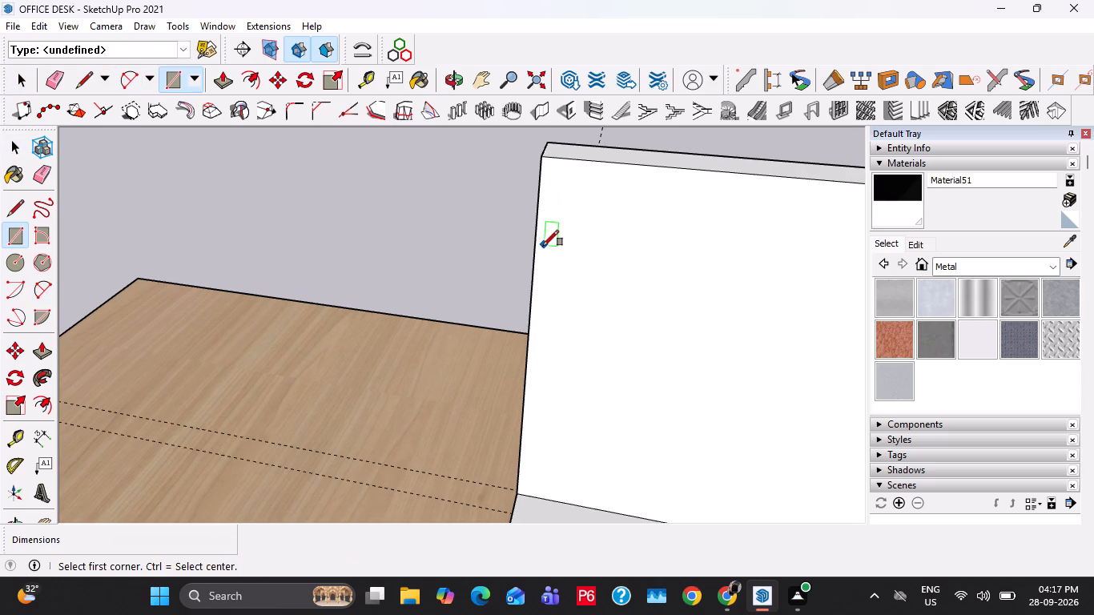
Draw tangent arcs across both upper corners of the upright panel's front face, the first about 1 3/4" across.
key("a")
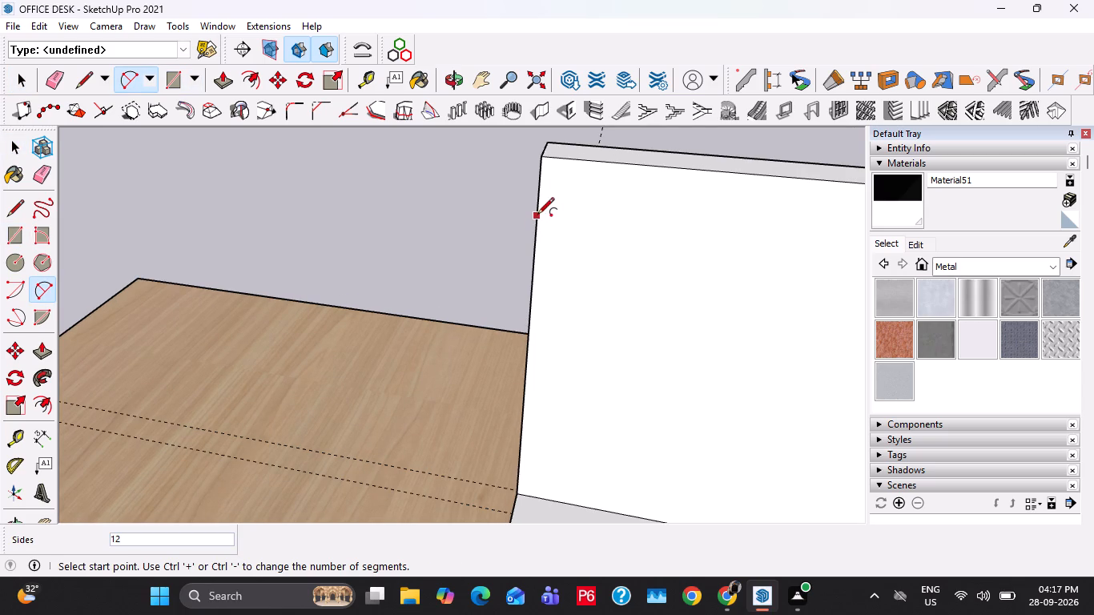
left_click(537, 215)
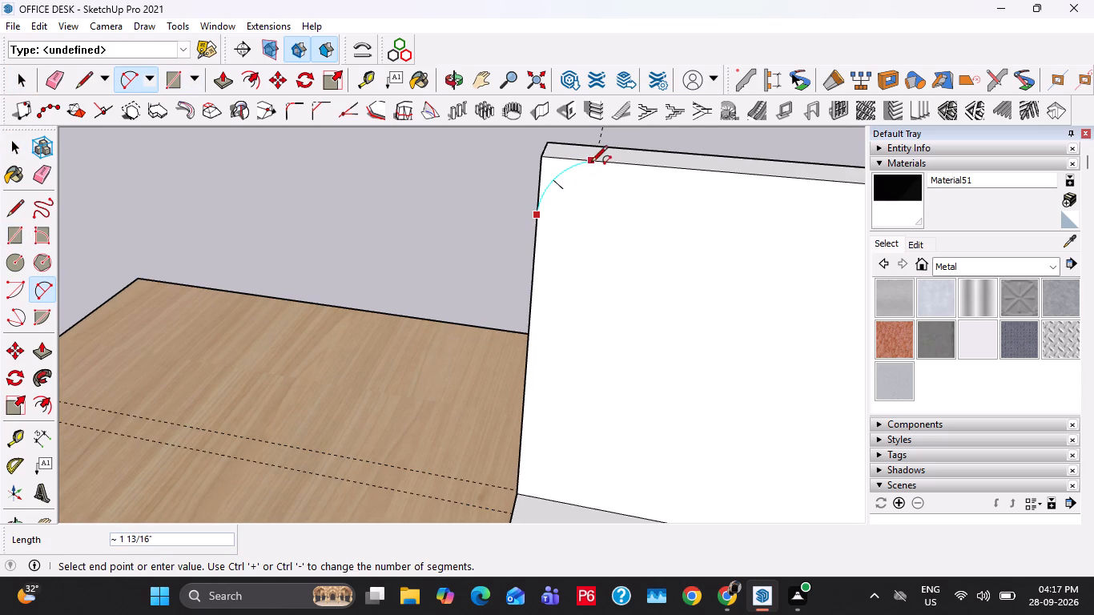
double_click(588, 163)
scroll(508, 183, "down", 7)
scroll(789, 213, "up", 7)
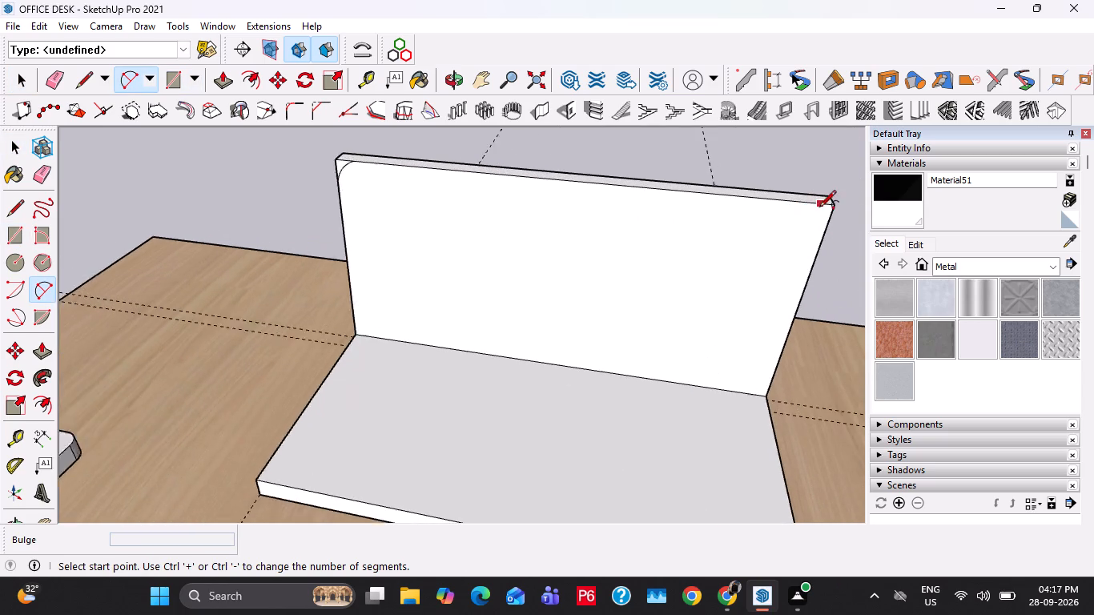
left_click(802, 206)
double_click(825, 241)
Push both upper corner pieces 1" back through the upright panel to leave its top corners rounded.
middle_click_drag(799, 239, 785, 219)
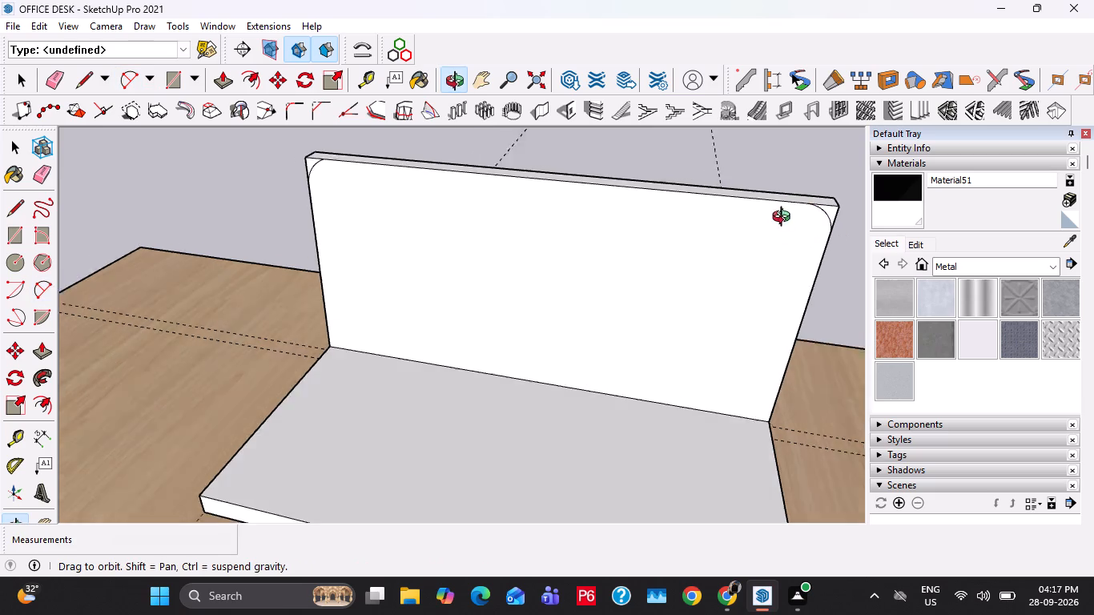
middle_click_drag(785, 219, 678, 199)
key("space")
scroll(760, 244, "down", 4)
middle_click_drag(716, 288, 605, 328, "shift")
scroll(689, 299, "up", 4)
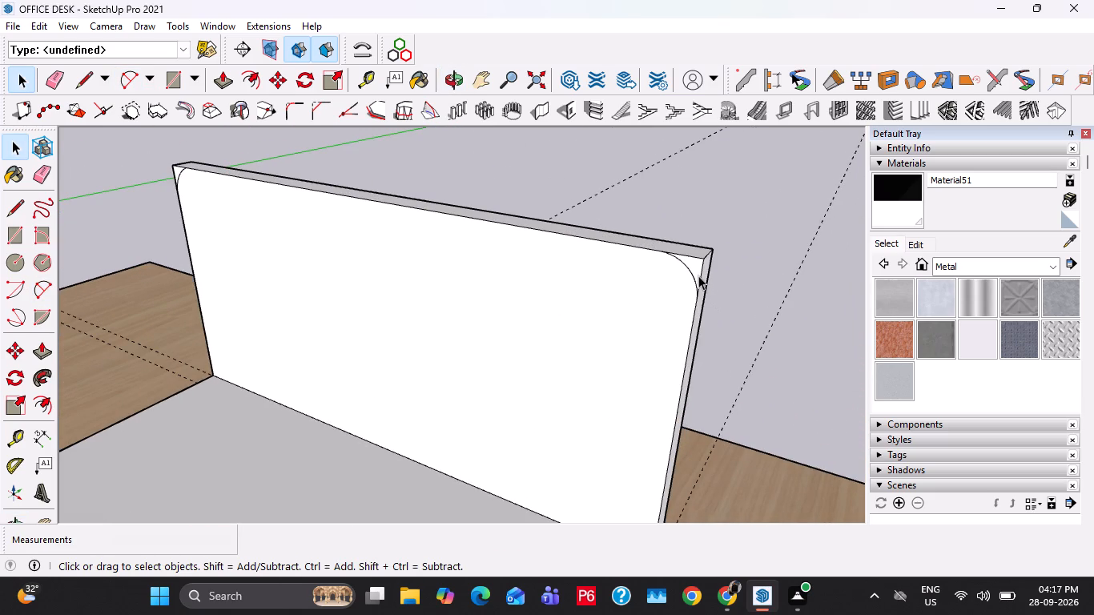
left_click(698, 275)
key("p")
left_click(698, 274)
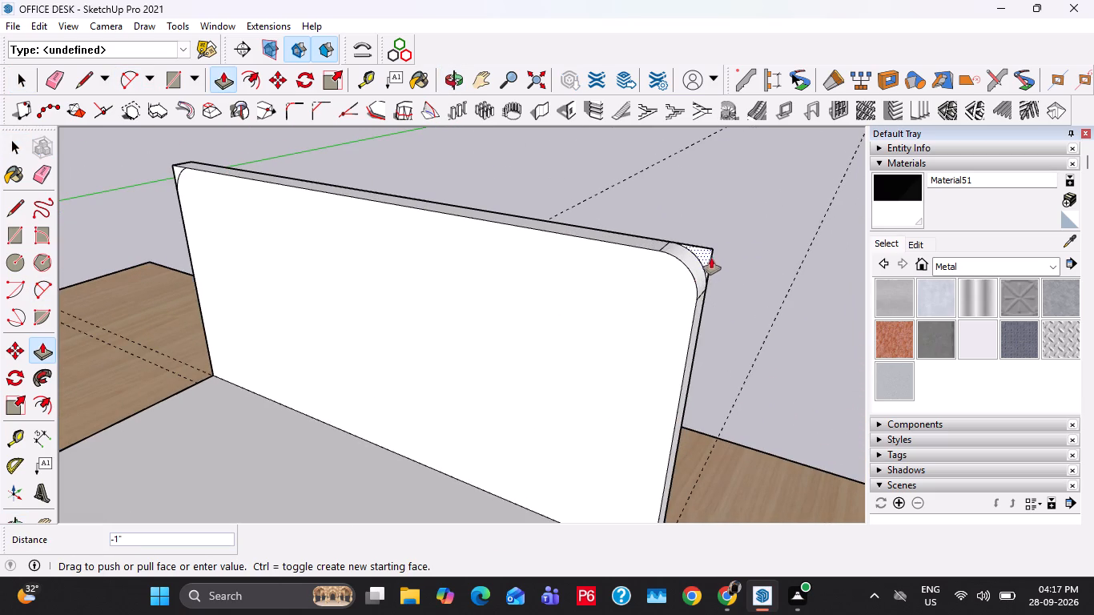
left_click(710, 252)
middle_click_drag(405, 277, 698, 263)
scroll(356, 295, "down", 5)
middle_click_drag(220, 314, 301, 292, "shift")
scroll(205, 287, "up", 3)
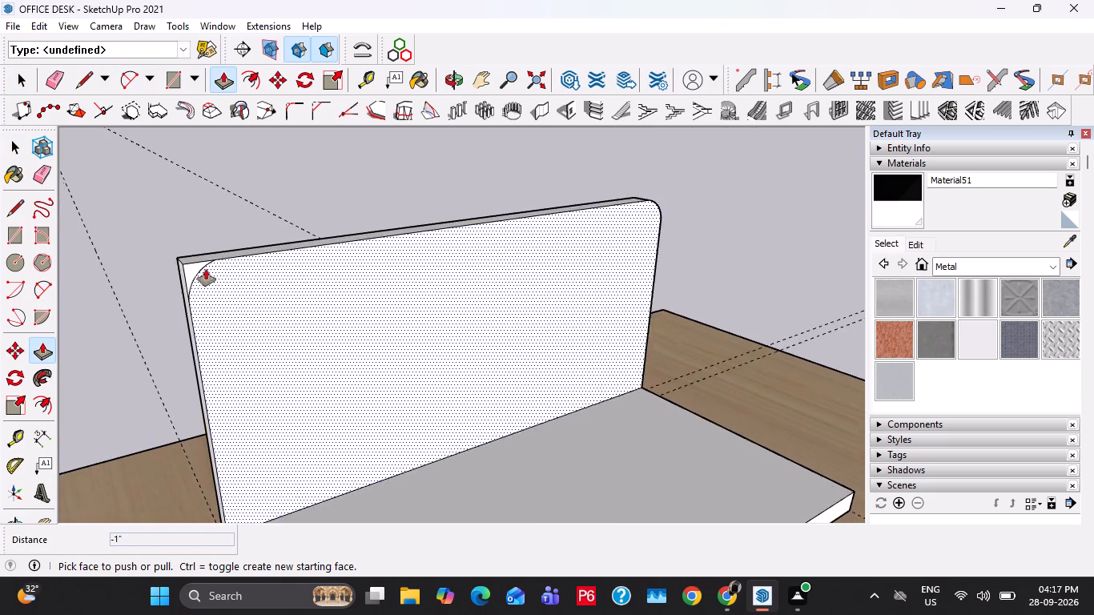
double_click(188, 266)
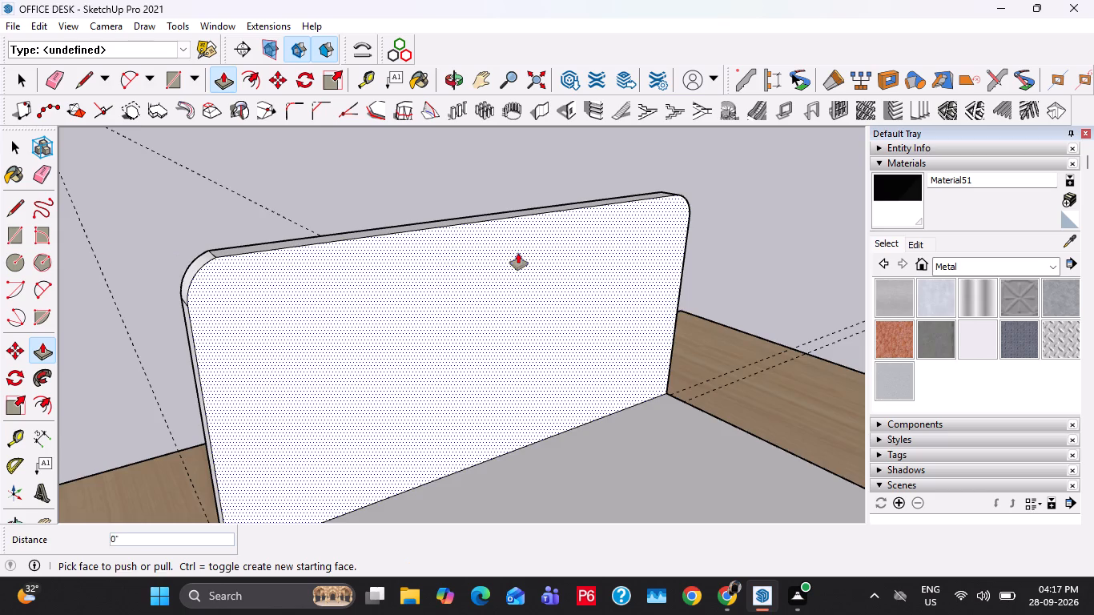
Draw tangent arcs across the two front corners of the base's top face.
middle_click_drag(513, 253, 445, 243)
scroll(425, 235, "down", 7)
middle_click_drag(527, 377, 461, 290, "shift")
key("space")
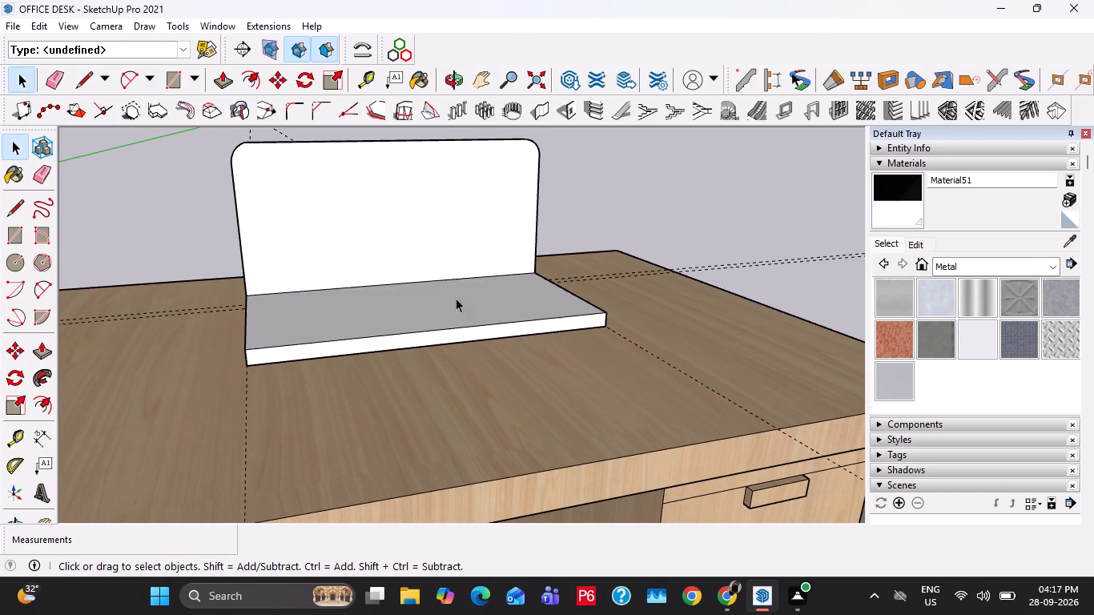
key("space")
scroll(545, 312, "down", 2)
middle_click_drag(538, 315, 430, 421)
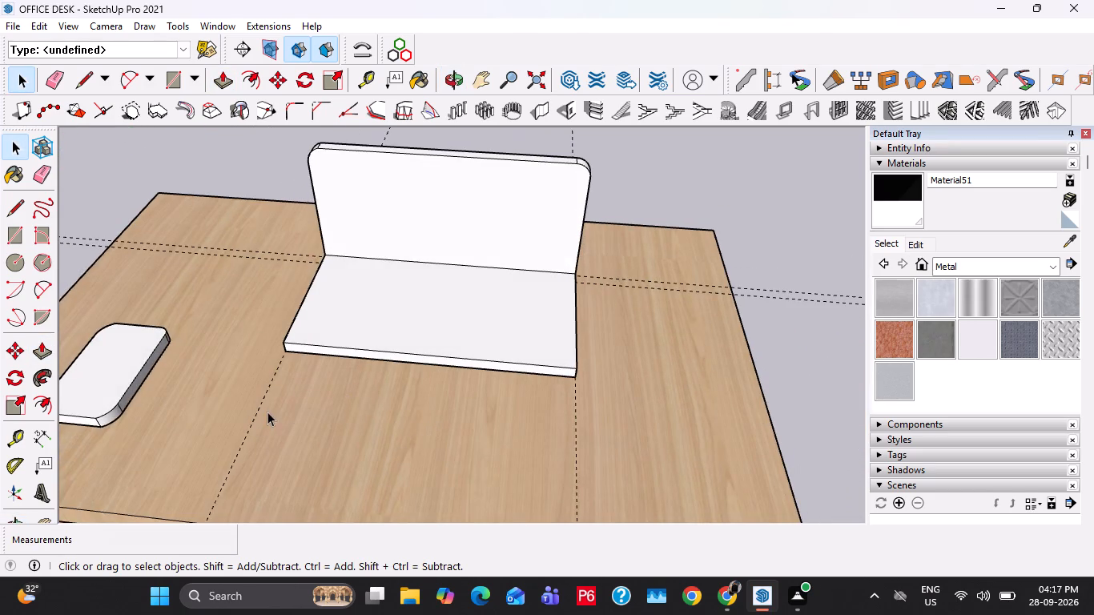
scroll(264, 408, "up", 7)
middle_click_drag(333, 253, 254, 345)
scroll(328, 340, "down", 3)
key("a")
scroll(314, 284, "up", 4)
left_click(316, 282)
double_click(328, 320)
scroll(259, 270, "down", 6)
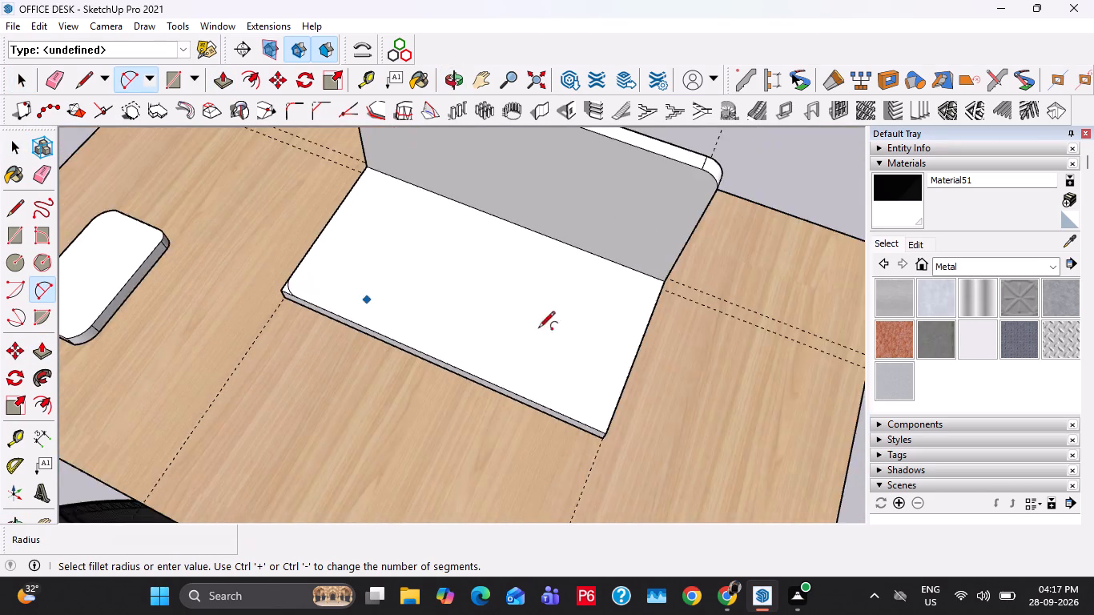
middle_click_drag(644, 379, 566, 379, "shift")
scroll(539, 395, "up", 3)
left_click(491, 429)
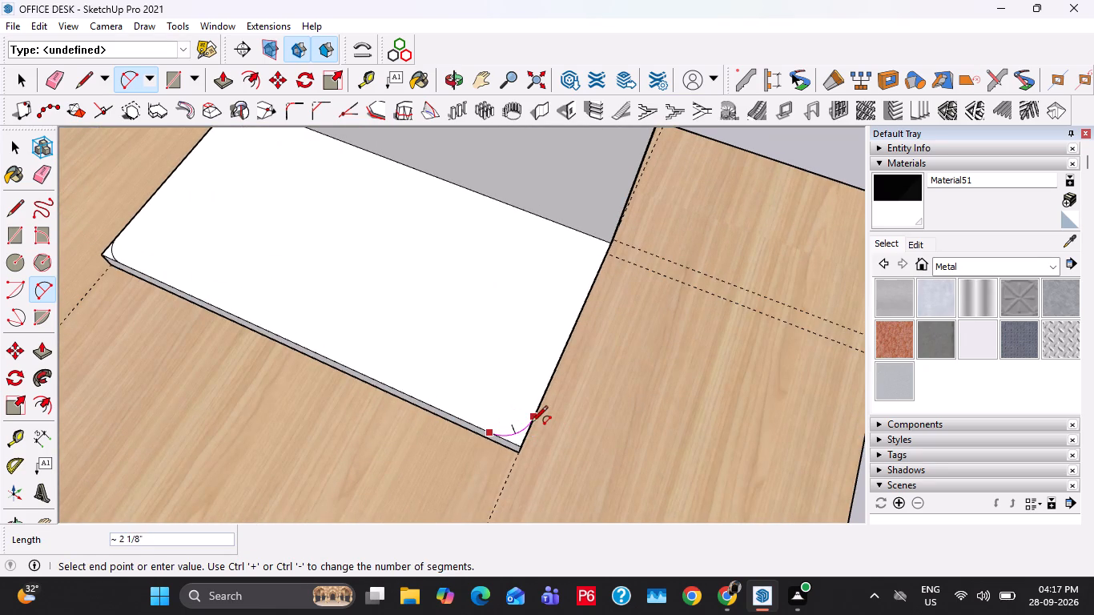
double_click(531, 424)
Push both front corner pieces down through the base to leave its front corners rounded.
key("space")
left_click(520, 440)
key("p")
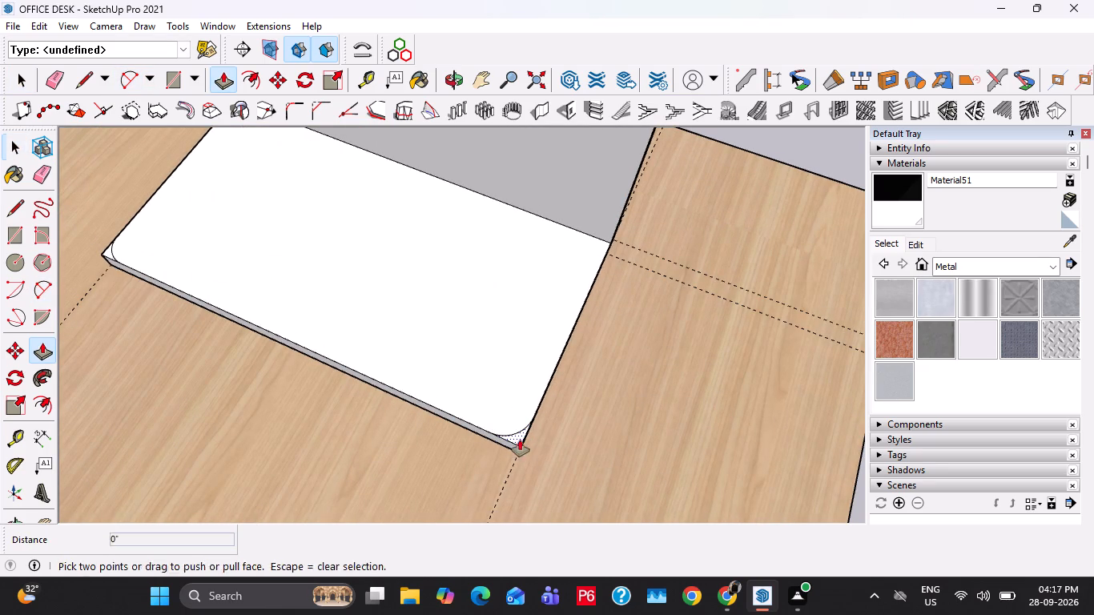
left_click(520, 440)
left_click(521, 459)
scroll(102, 270, "up", 3)
double_click(107, 247)
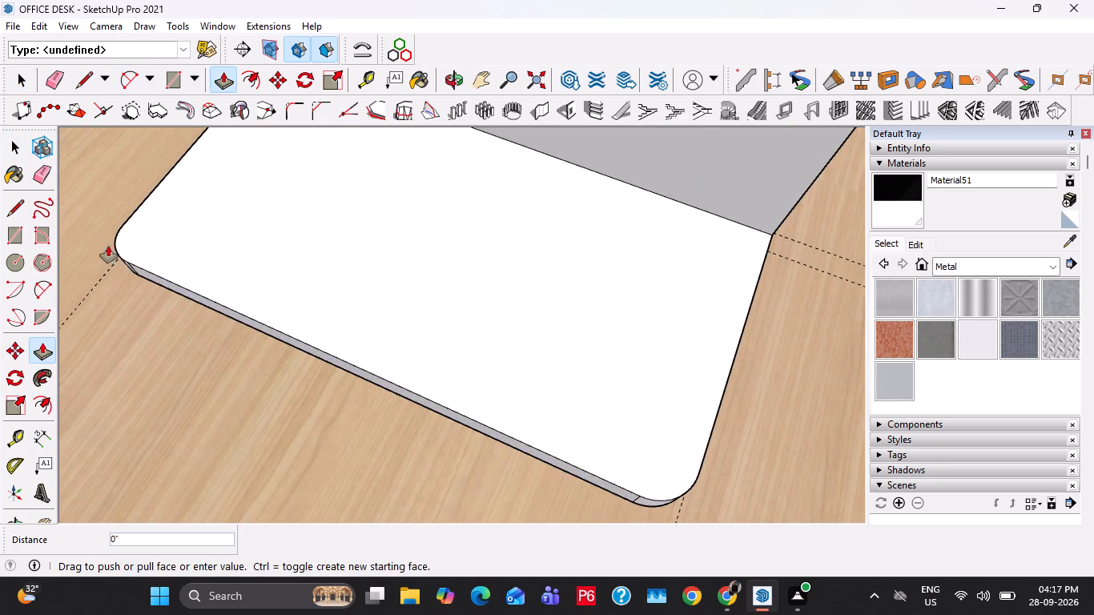
Offset the outline of the upright panel's front face inward by about 1".
scroll(181, 346, "down", 7)
middle_click_drag(232, 396, 301, 280)
key("space")
scroll(312, 266, "down", 7)
middle_click_drag(350, 340, 685, 298)
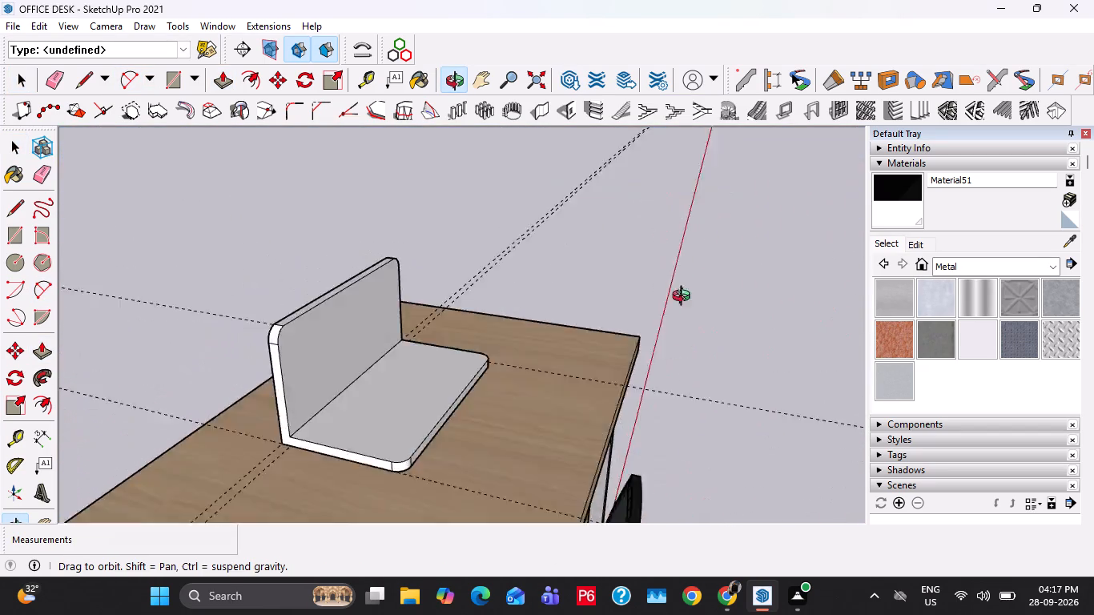
middle_click_drag(685, 298, 396, 303)
scroll(281, 286, "up", 4)
left_click(266, 279)
scroll(246, 283, "up", 3)
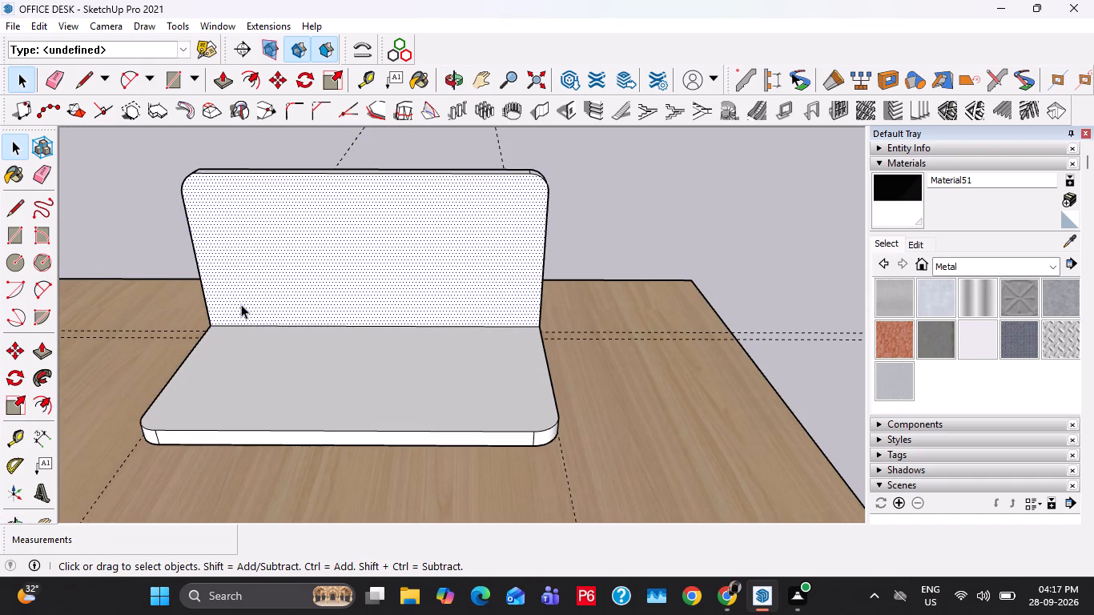
key("e")
key("space")
key("f")
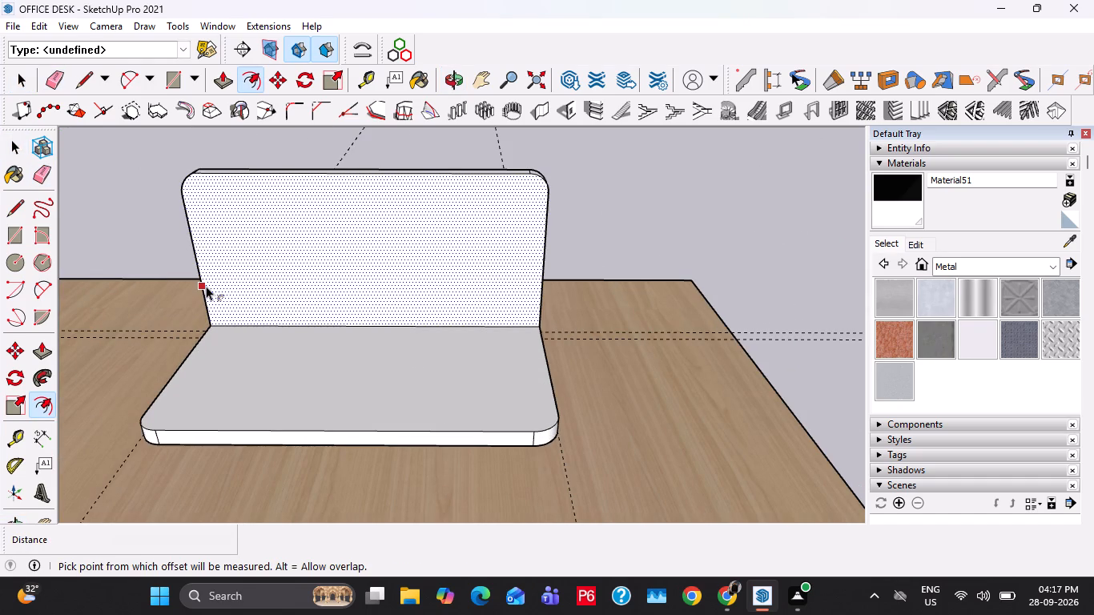
left_click(206, 286)
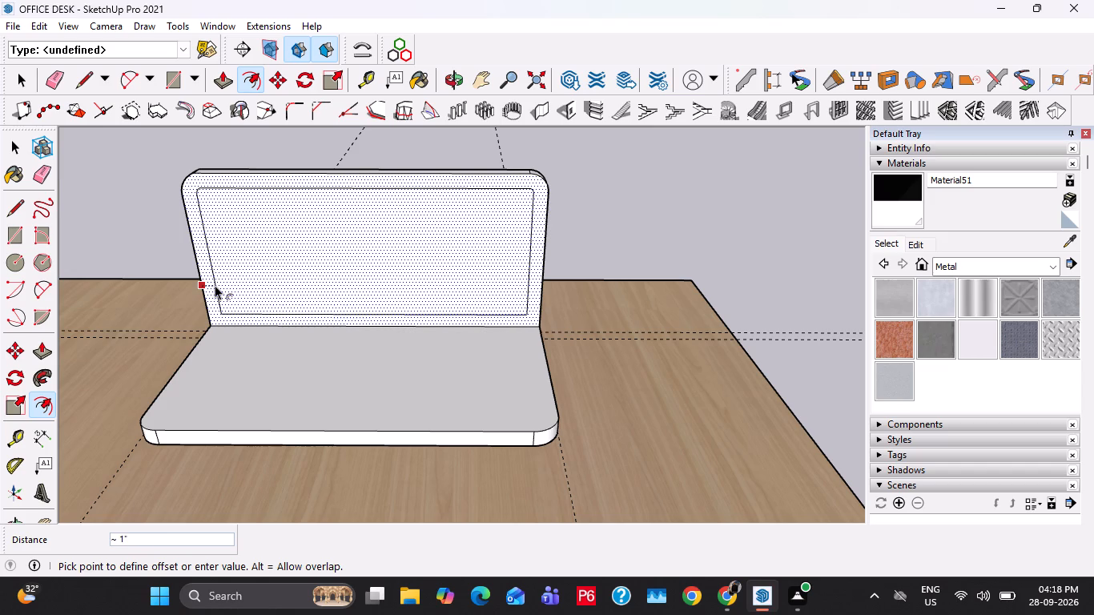
left_click(215, 285)
scroll(444, 321, "up", 8)
key("space")
key("space")
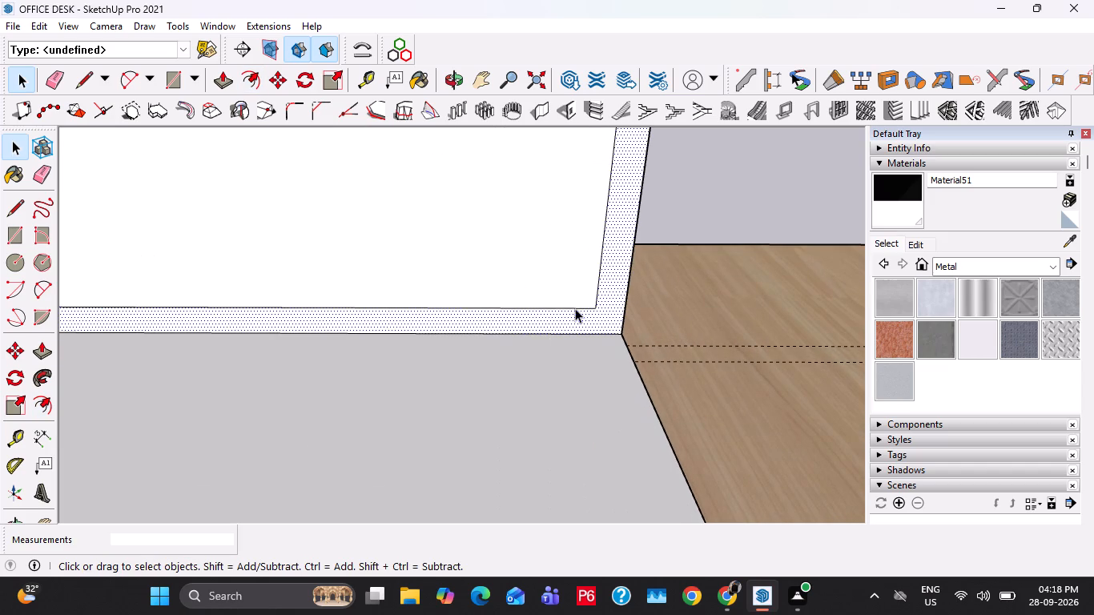
Copy the bottom edge of the inner outline on the upright panel 1" upward.
left_click(575, 308)
key("m")
left_click(594, 310)
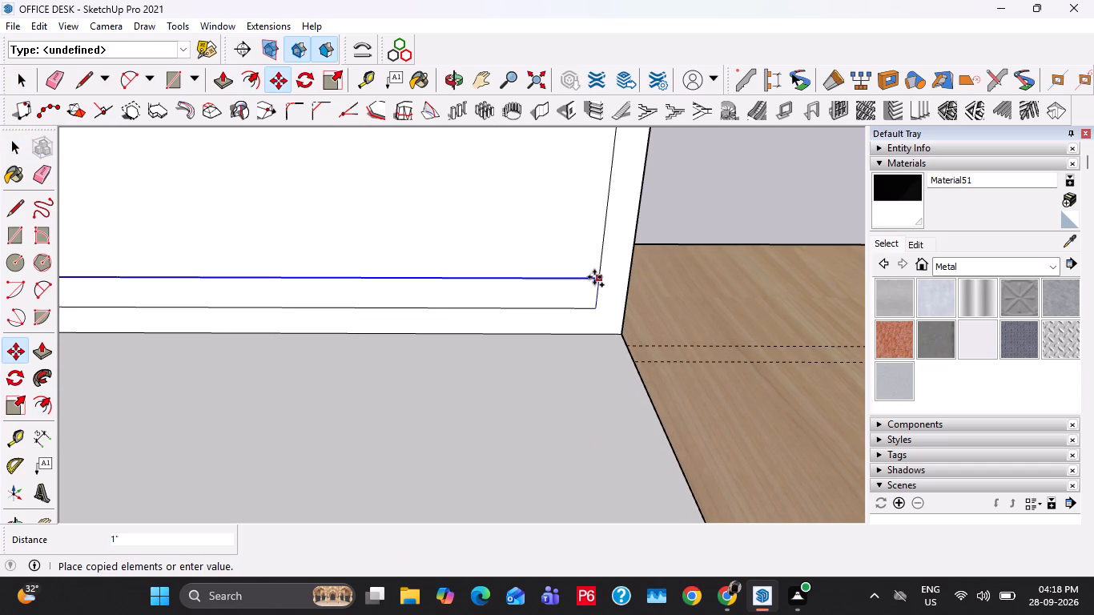
left_click(594, 277)
key("space")
Erase the inner outline's original bottom edge and the leftover stubs at both of its ends.
key("e")
left_click_drag(585, 303, 579, 315)
scroll(577, 310, "down", 6)
middle_click_drag(347, 312, 444, 309)
scroll(296, 309, "up", 4)
left_click_drag(276, 298, 247, 303)
scroll(332, 288, "down", 3)
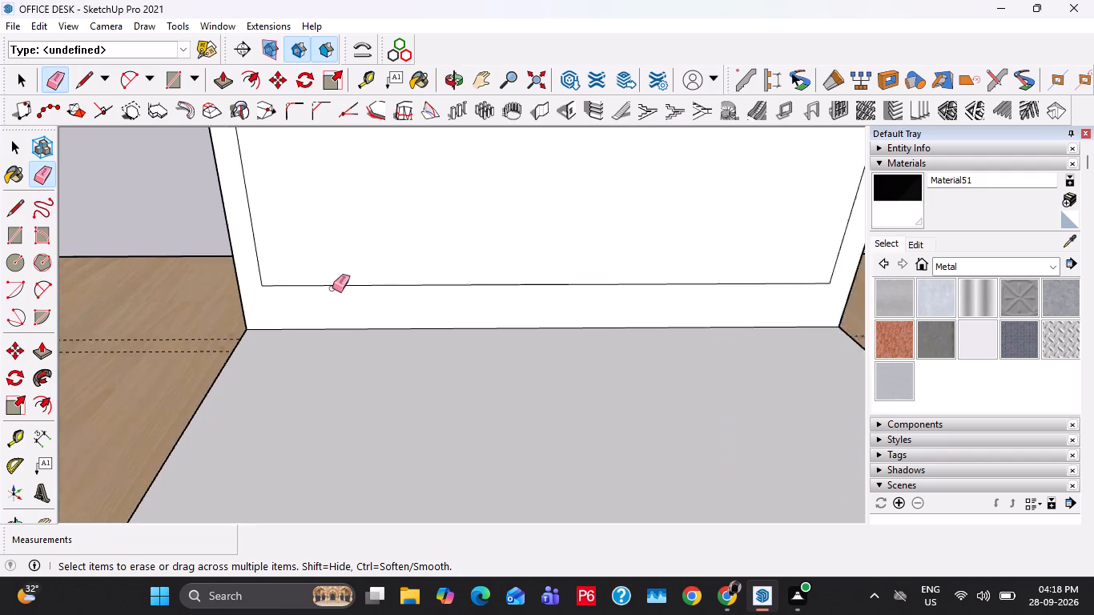
scroll(332, 288, "down", 5)
middle_click_drag(384, 297, 368, 267)
Draw a small circle centred in the wide bottom border of the upright panel's front face.
key("space")
scroll(409, 298, "up", 6)
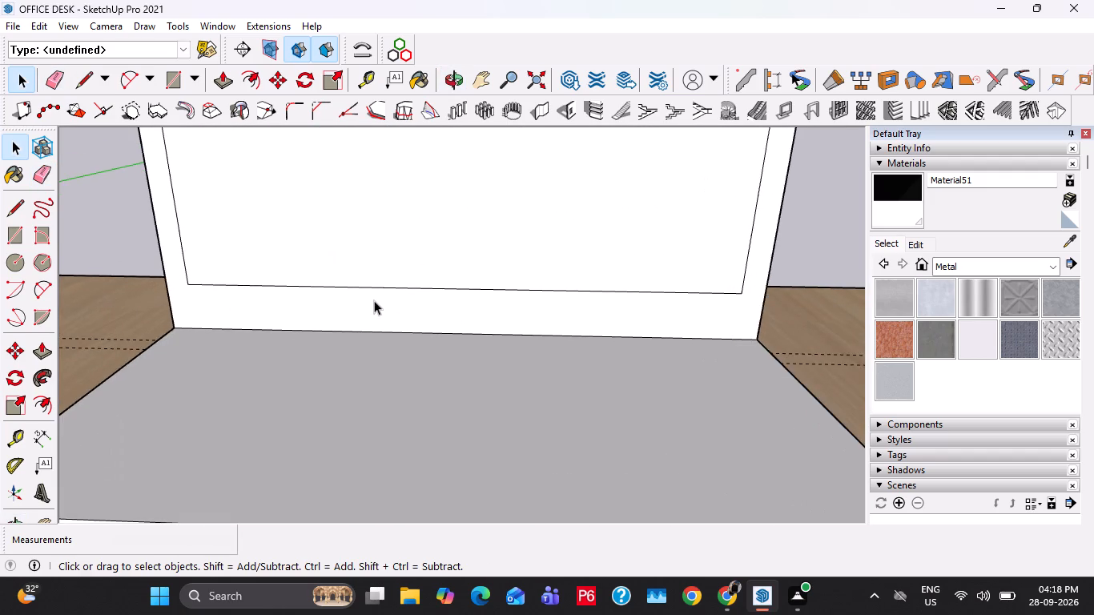
scroll(371, 300, "up", 3)
key("c")
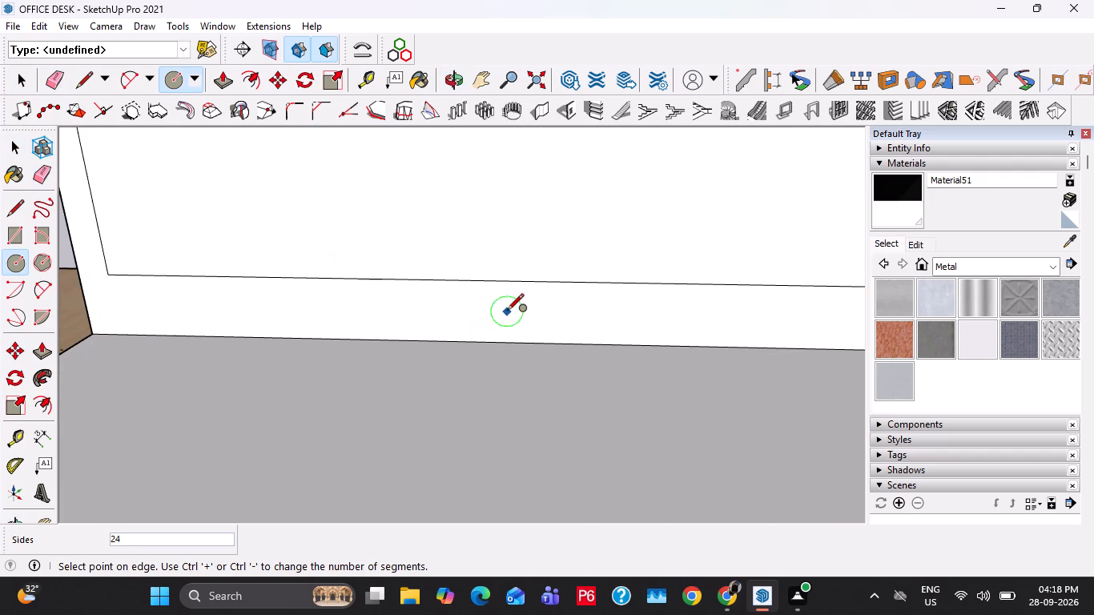
left_click(507, 312)
left_click(523, 323)
scroll(504, 317, "up", 4)
key("space")
scroll(504, 317, "down", 3)
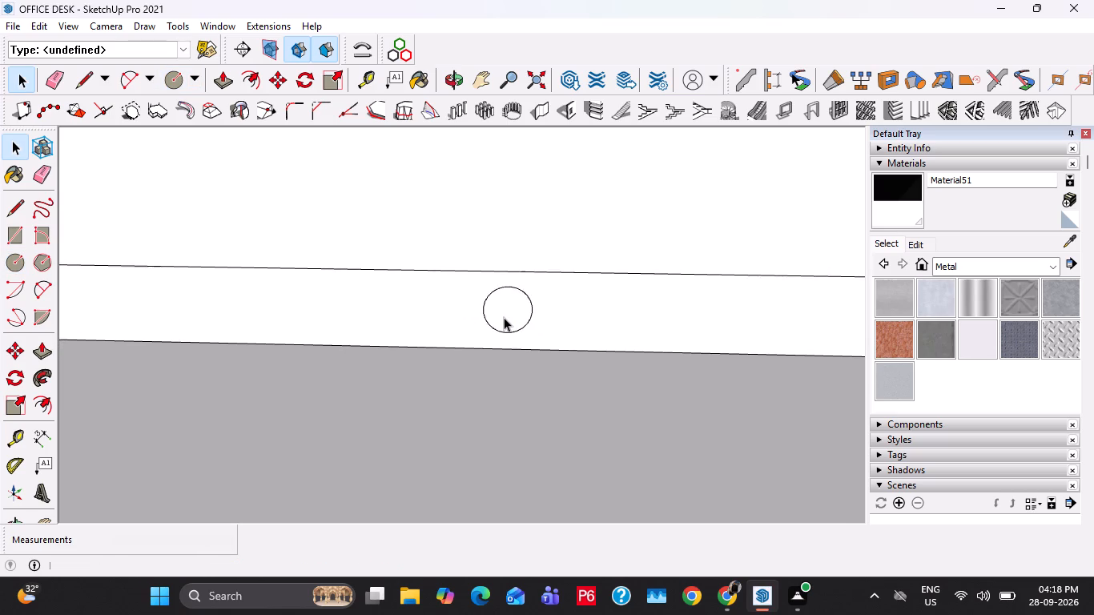
scroll(504, 317, "down", 2)
scroll(504, 317, "up", 11)
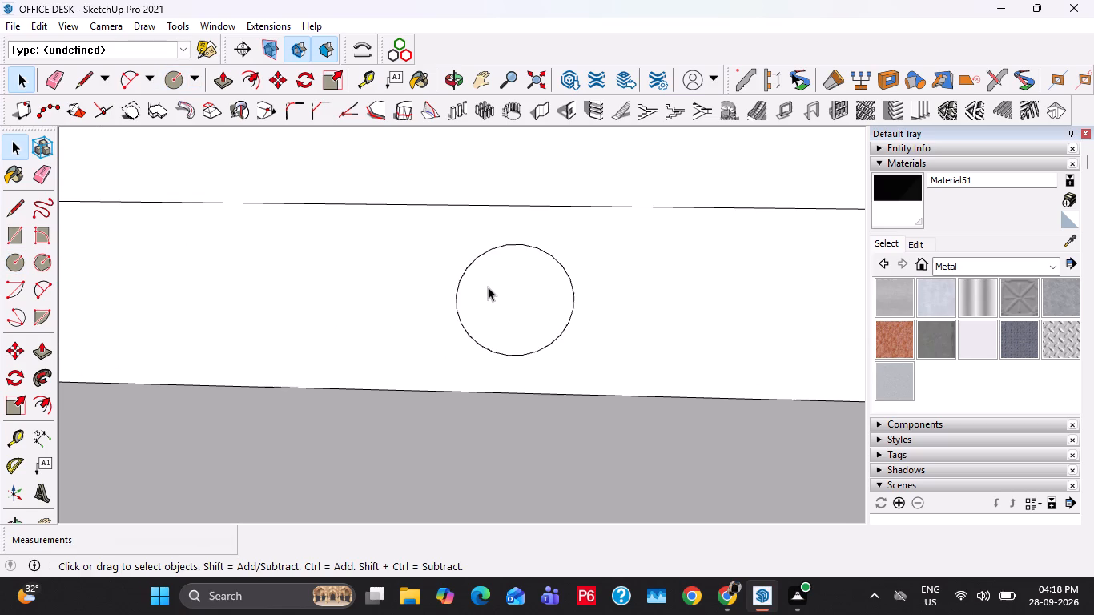
scroll(503, 316, "down", 12)
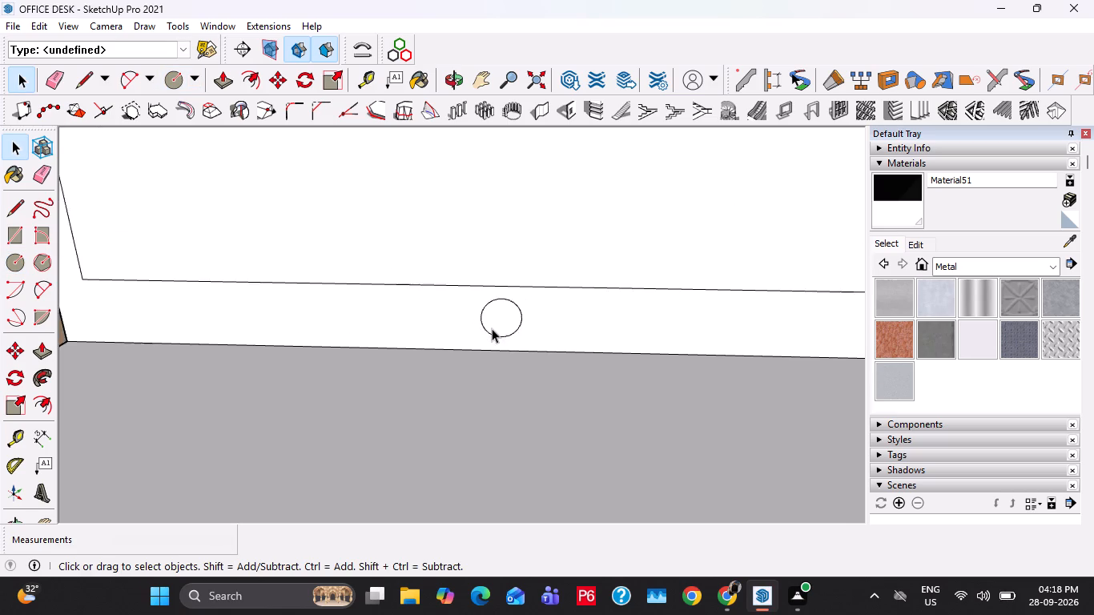
left_click(492, 328)
Paint the border face around the screen with Material51.
scroll(492, 326, "down", 10)
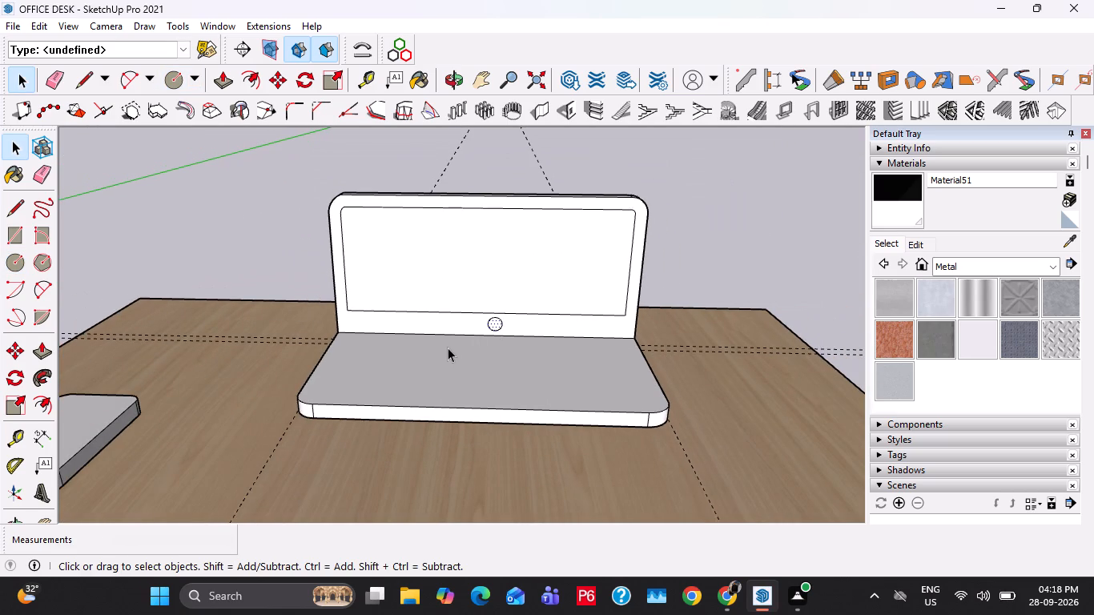
middle_click_drag(445, 348, 378, 280)
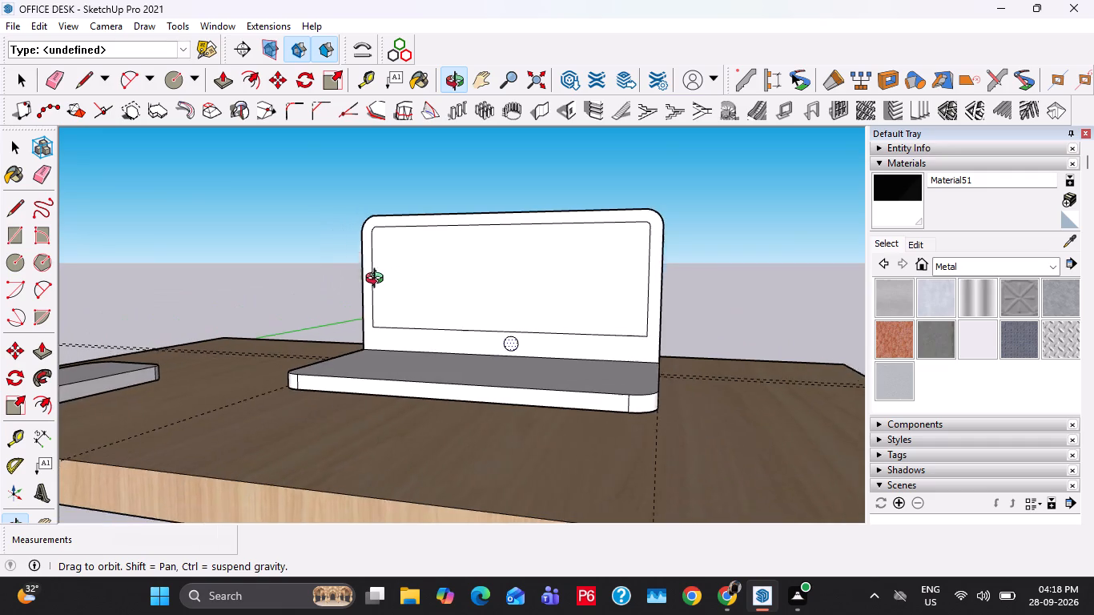
middle_click_drag(378, 280, 469, 332)
scroll(586, 327, "up", 4)
left_click(586, 329)
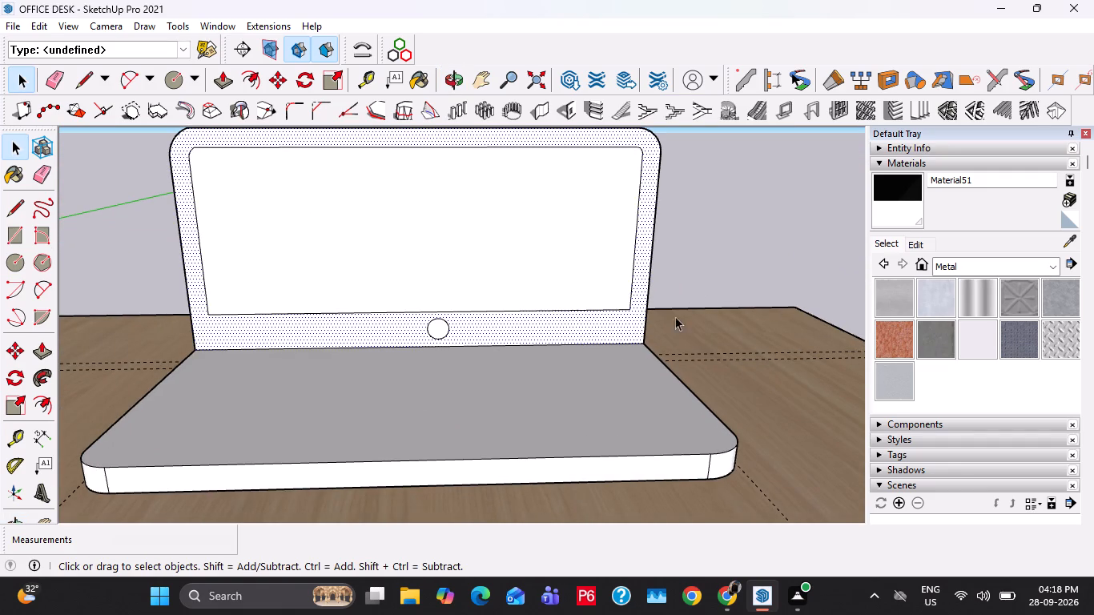
left_click(904, 191)
left_click(623, 324)
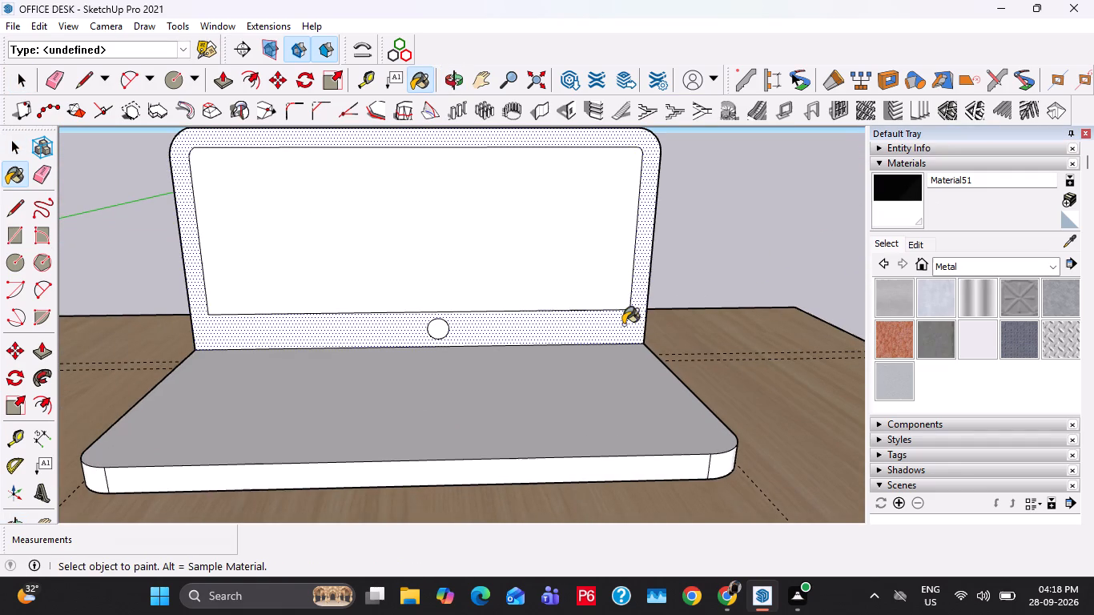
scroll(343, 295, "up", 7)
scroll(185, 326, "up", 2)
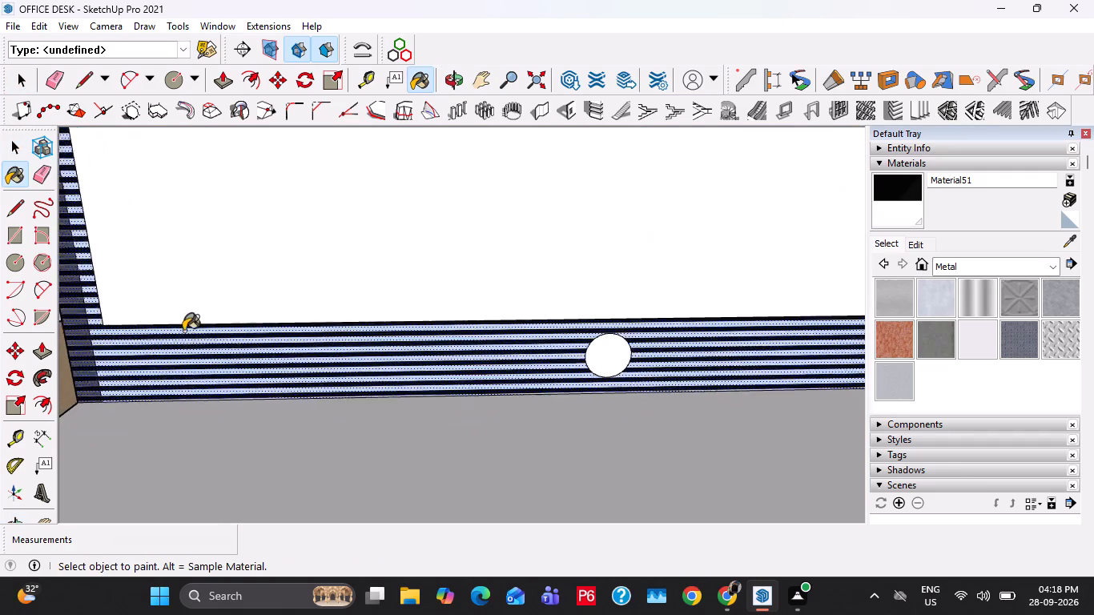
scroll(183, 331, "up", 8)
middle_click_drag(153, 369, 620, 339)
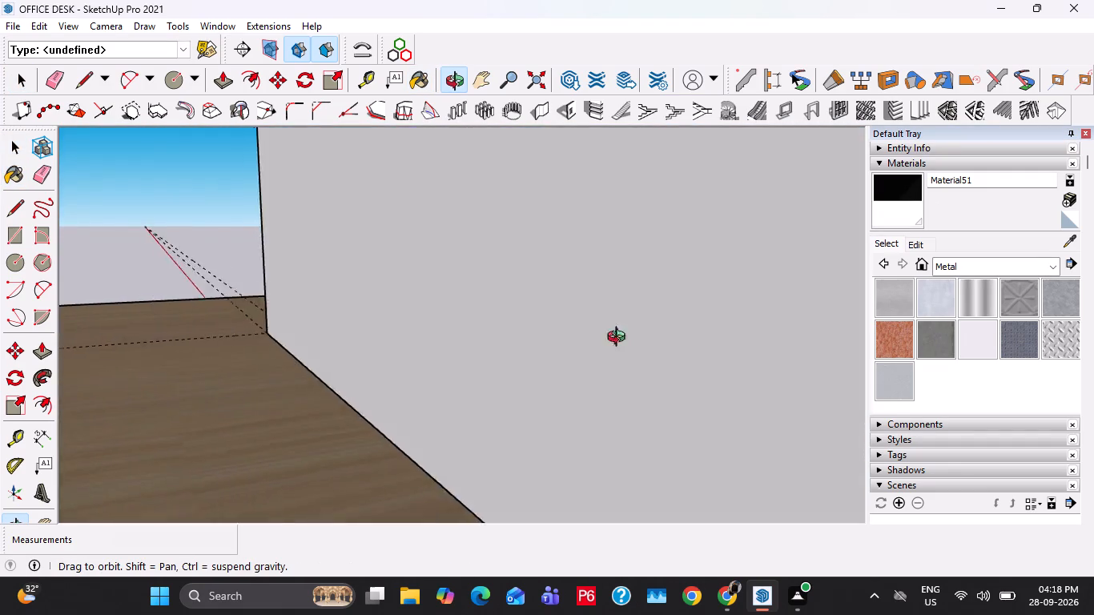
middle_click_drag(620, 339, 328, 360)
scroll(304, 348, "down", 14)
key("space")
key("Escape")
middle_click_drag(491, 329, 277, 344)
scroll(314, 327, "down", 4)
middle_click_drag(404, 368, 439, 353, "shift")
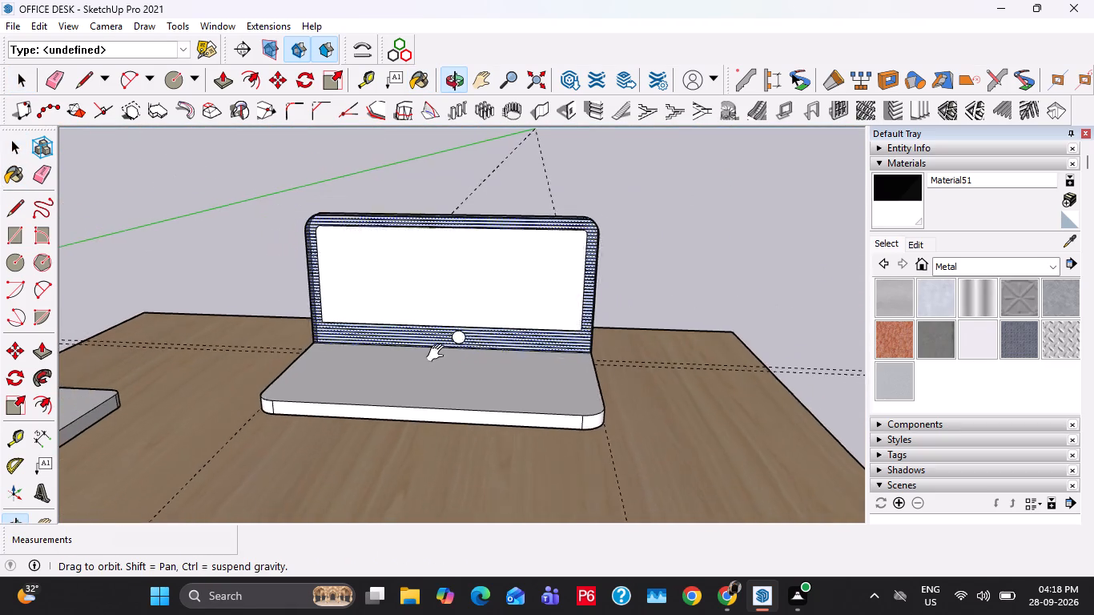
middle_click_drag(439, 353, 461, 323, "shift")
Save the model.
key("ctrl+s")
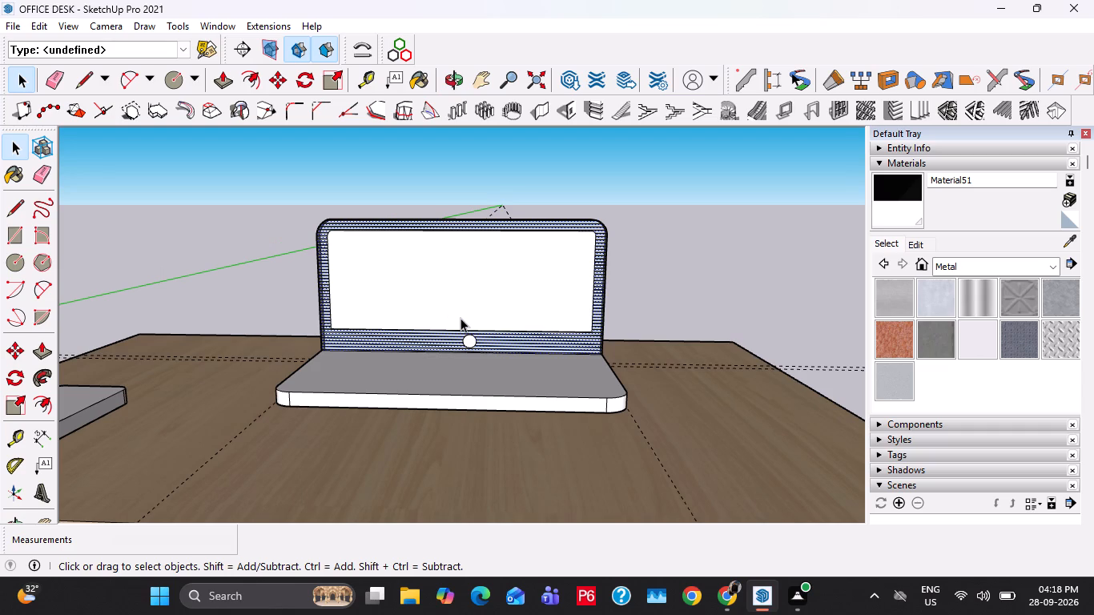
Place a front-to-back guide down the middle of the base's top face, in line with the circle on the border.
middle_click_drag(461, 318, 436, 358)
scroll(422, 339, "down", 6)
scroll(487, 380, "up", 4)
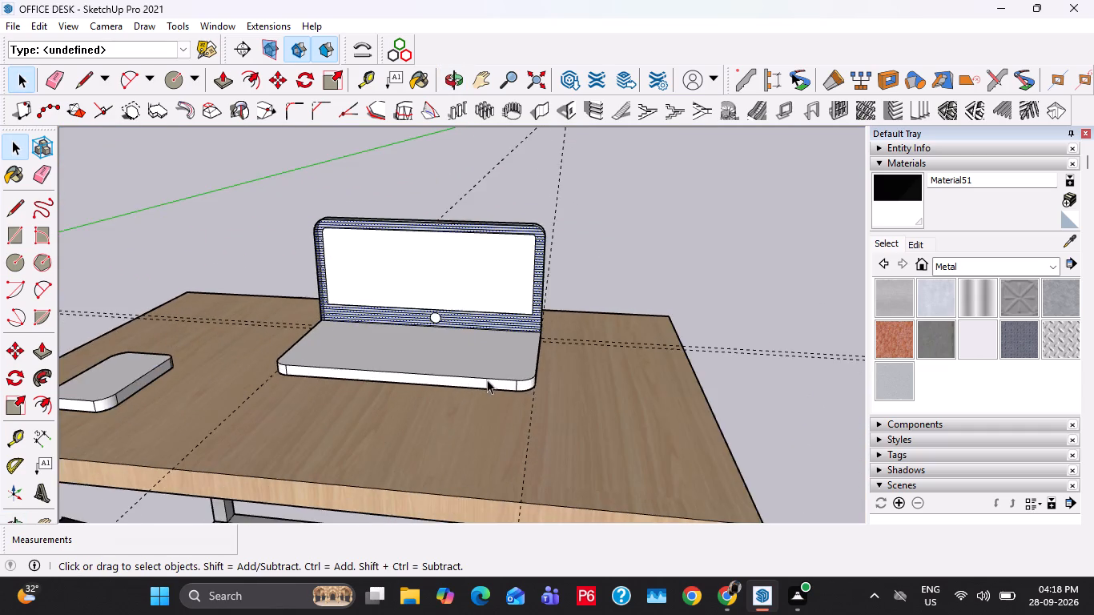
scroll(385, 354, "up", 5)
middle_click_drag(385, 354, 405, 400)
scroll(423, 384, "up", 4)
middle_click_drag(415, 384, 426, 432)
scroll(432, 412, "down", 4)
key("r")
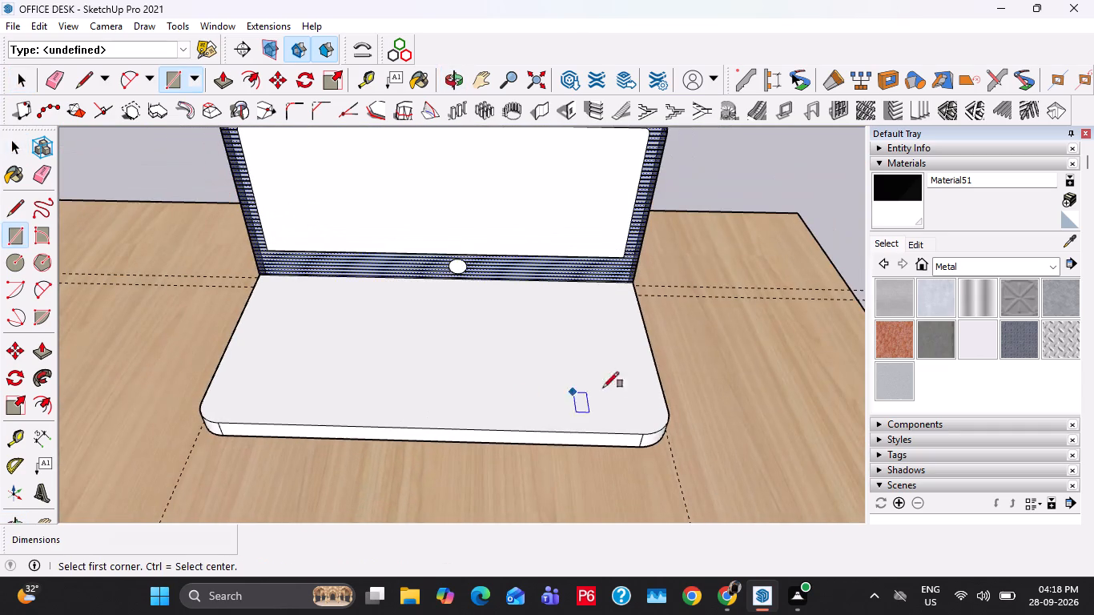
key("space")
key("t")
left_click(654, 368)
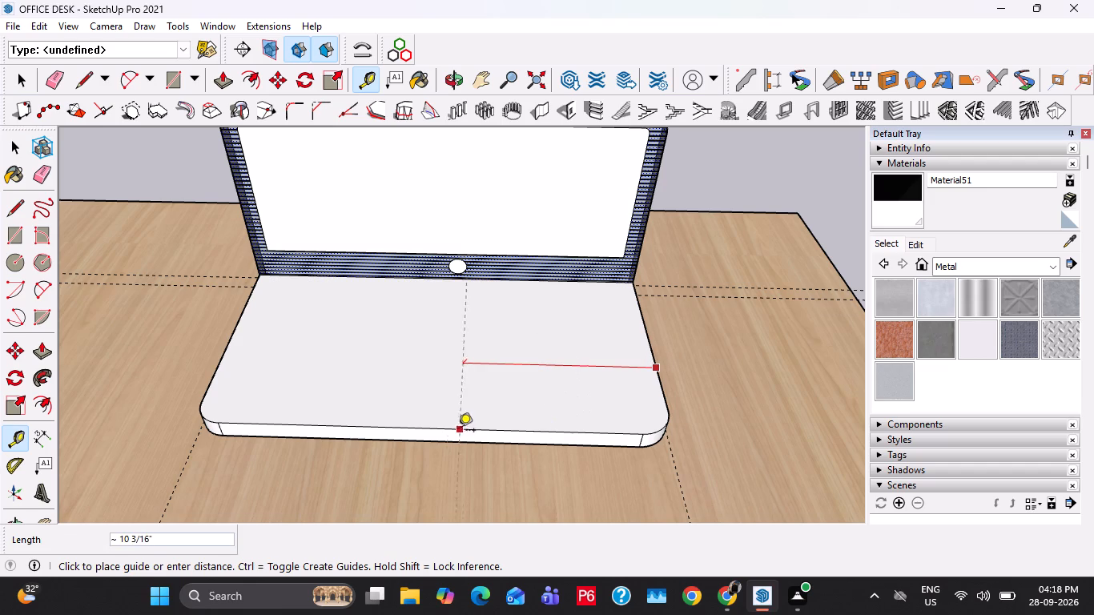
left_click(445, 431)
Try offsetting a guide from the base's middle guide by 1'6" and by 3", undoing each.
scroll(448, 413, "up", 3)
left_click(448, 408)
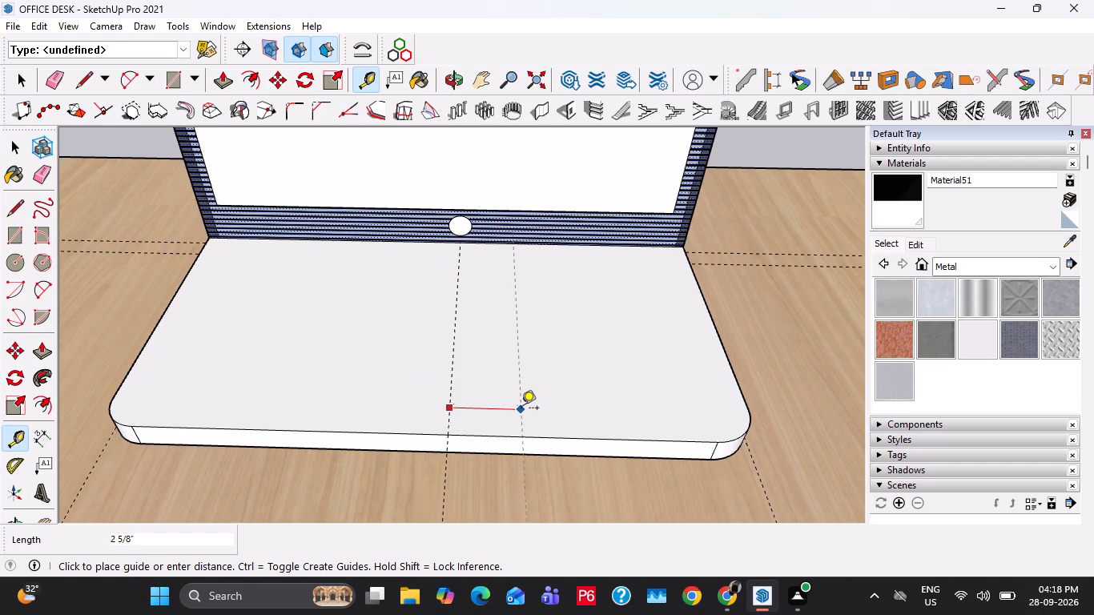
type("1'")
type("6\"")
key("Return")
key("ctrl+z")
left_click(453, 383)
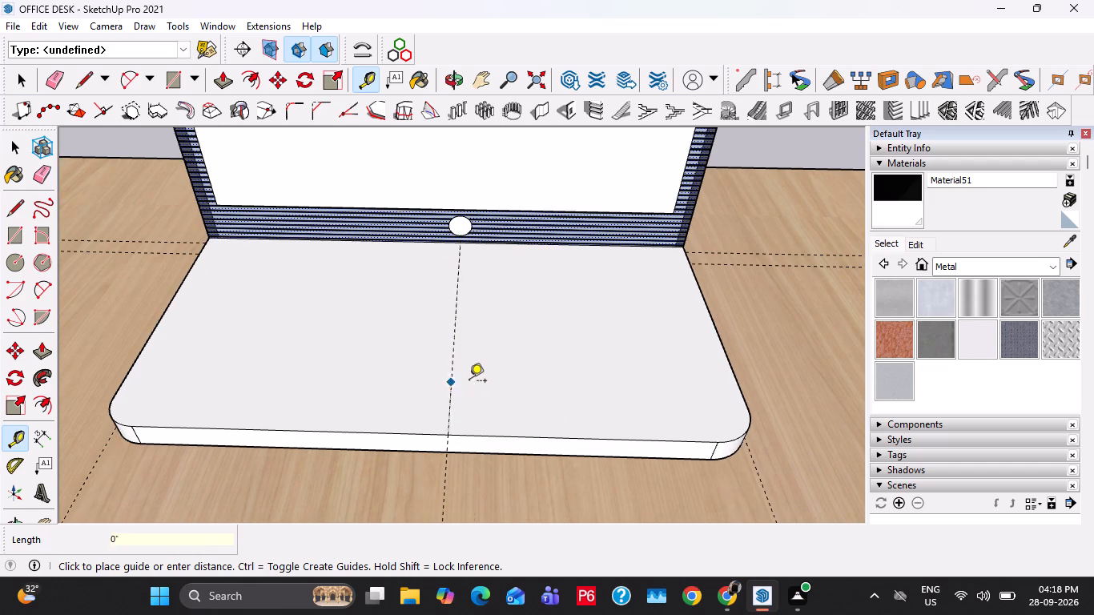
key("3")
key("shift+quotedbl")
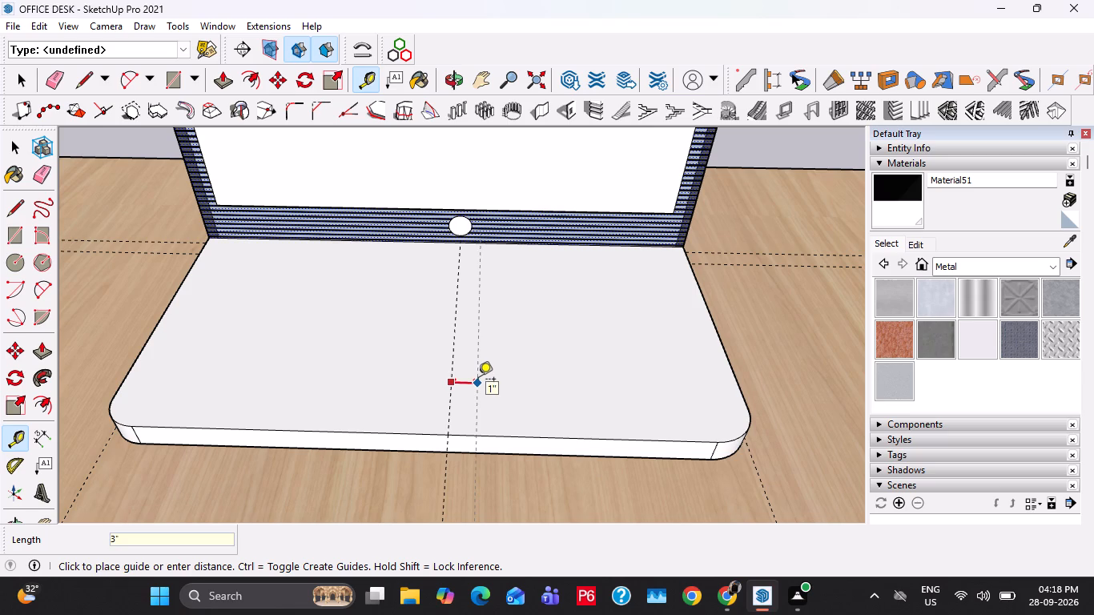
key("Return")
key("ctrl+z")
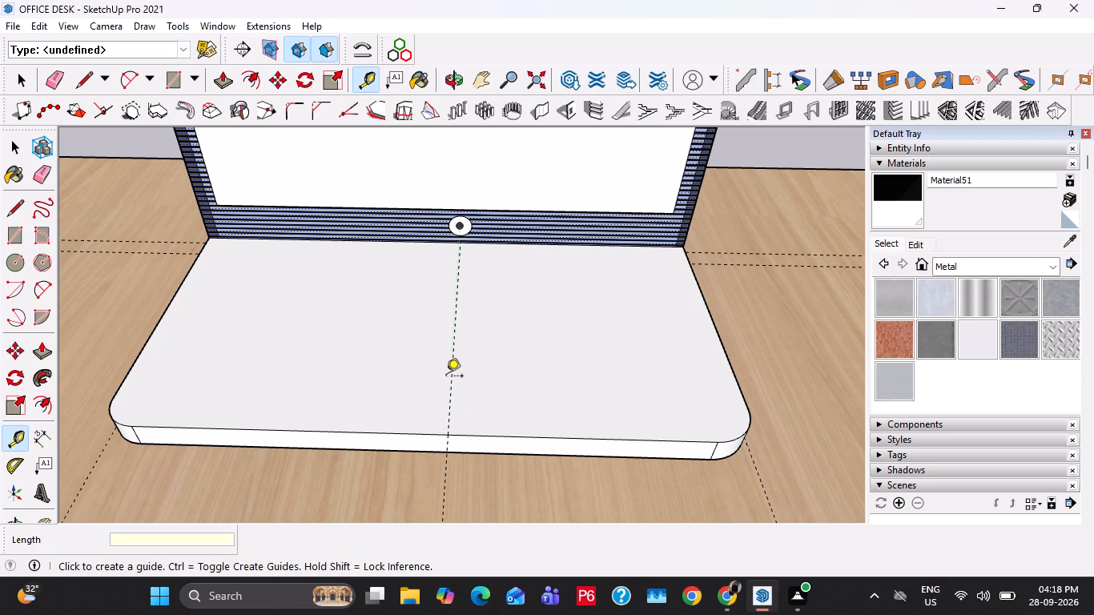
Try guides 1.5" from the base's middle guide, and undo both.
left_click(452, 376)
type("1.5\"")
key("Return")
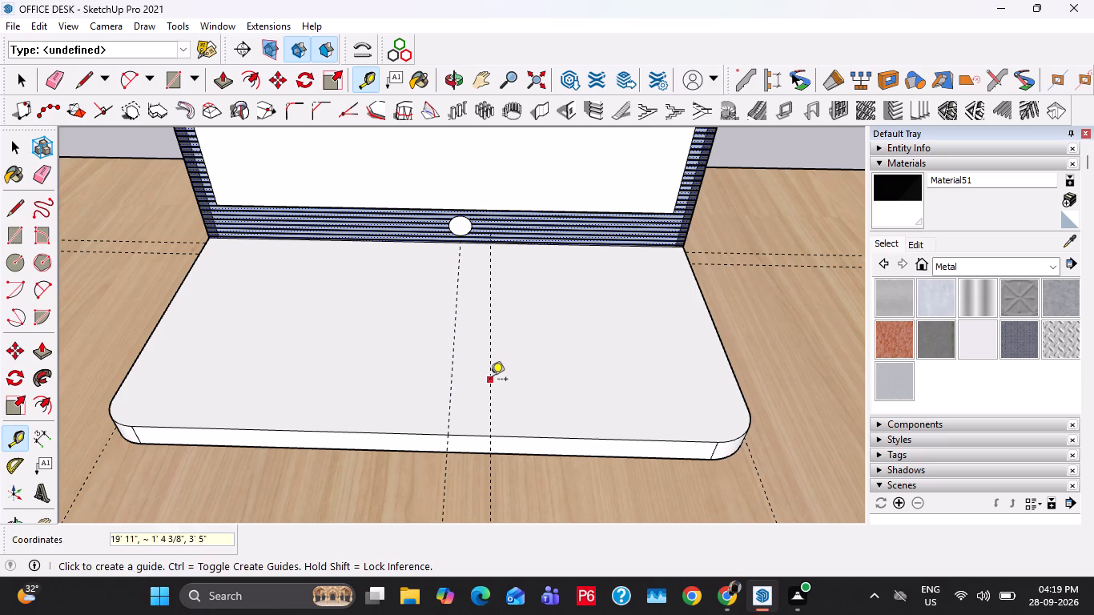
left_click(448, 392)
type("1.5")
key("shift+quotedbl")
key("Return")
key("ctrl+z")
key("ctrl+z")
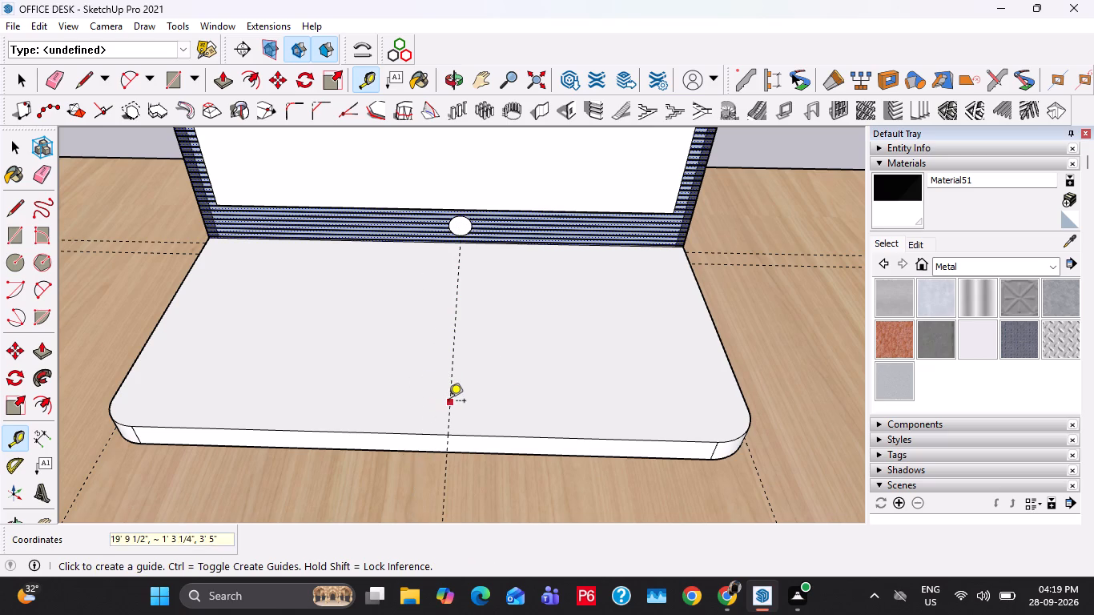
Place guides 2" to either side of the base's middle guide.
left_click_drag(448, 402, 457, 402)
type("2\"")
key("Return")
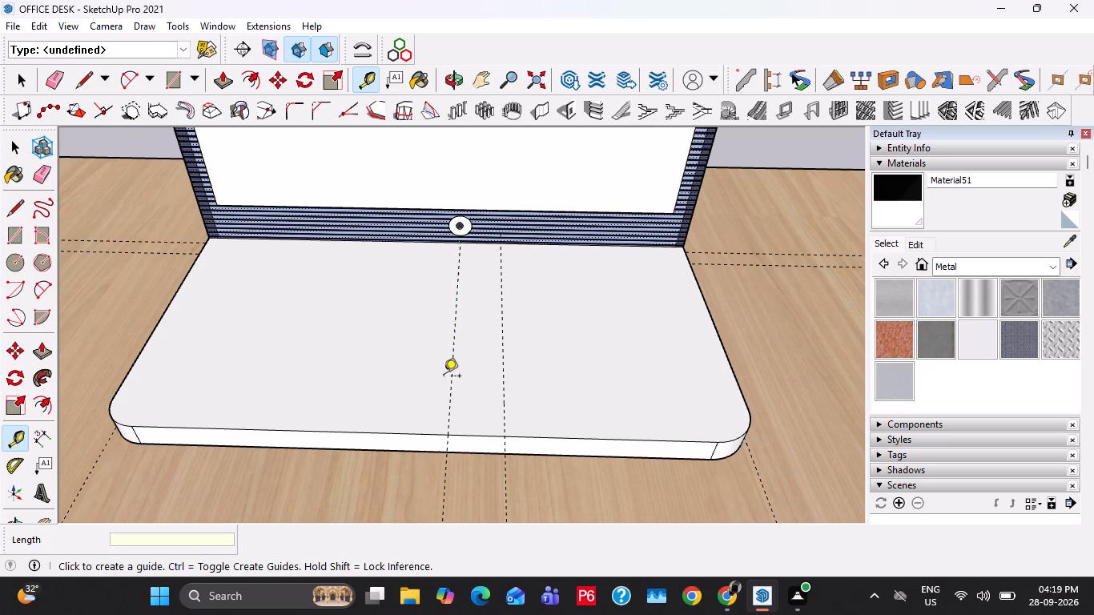
left_click_drag(454, 348, 444, 348)
type("2\"")
key("Return")
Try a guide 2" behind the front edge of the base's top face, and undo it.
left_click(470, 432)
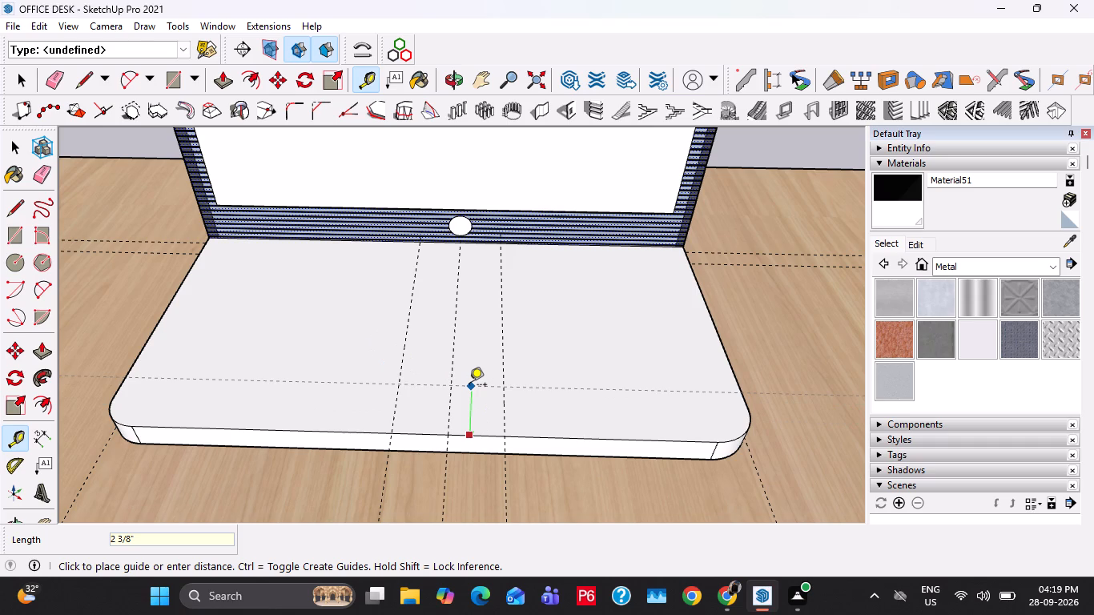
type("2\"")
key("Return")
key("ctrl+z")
Place a guide 1" behind the base's front edge and another 2" farther back.
left_click(483, 435)
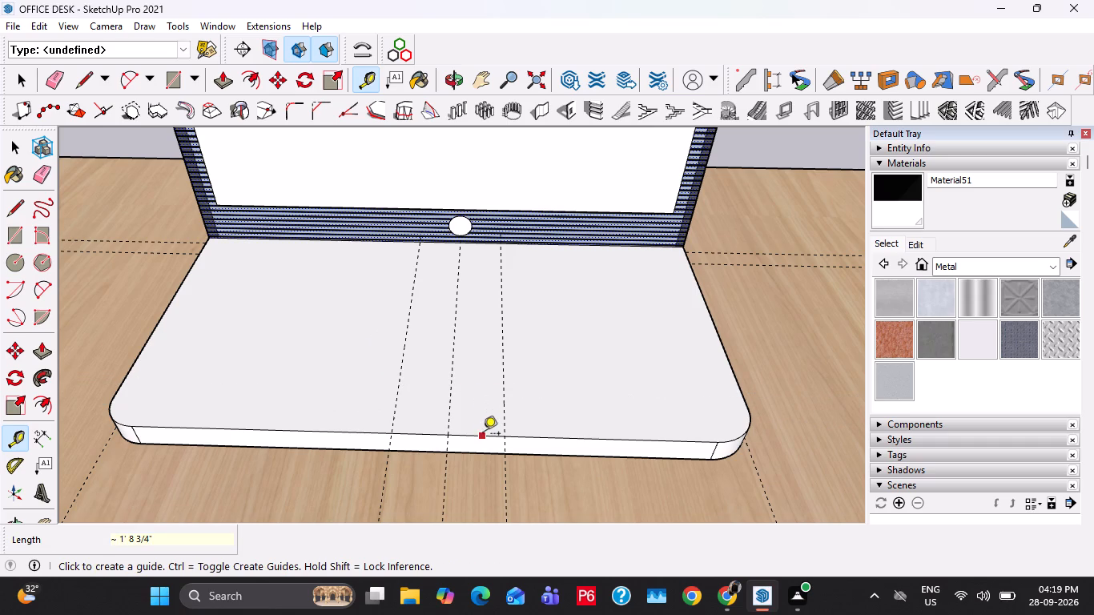
type("1\"")
key("Return")
scroll(474, 407, "up", 3)
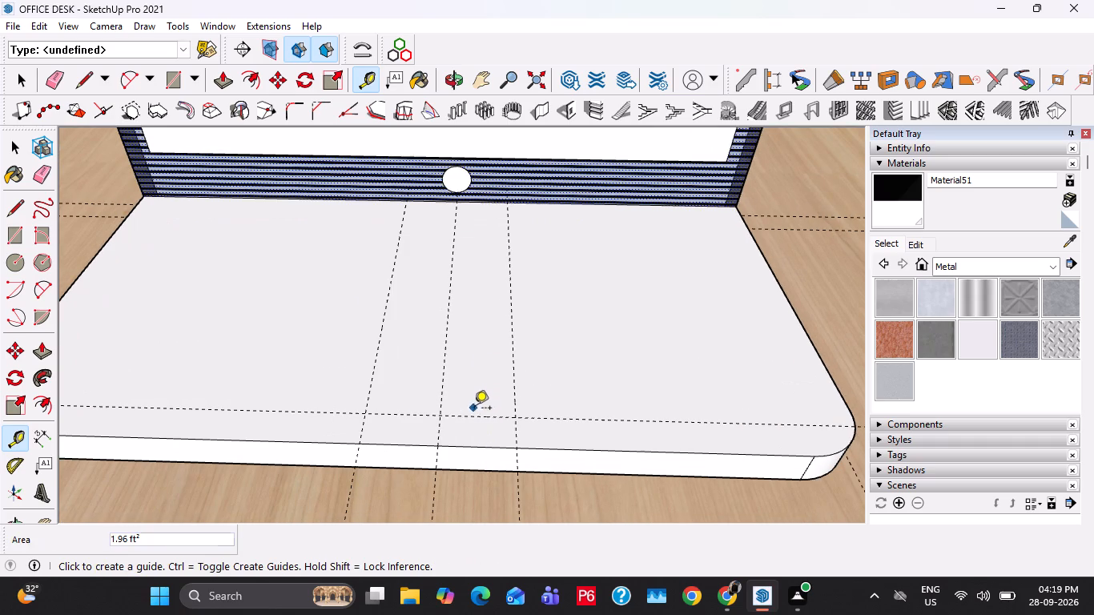
left_click(474, 416)
type("2\"")
key("Return")
key("space")
Draw a 4" by 2" touchpad rectangle on the base's top face between the outer guide intersections.
double_click(412, 381)
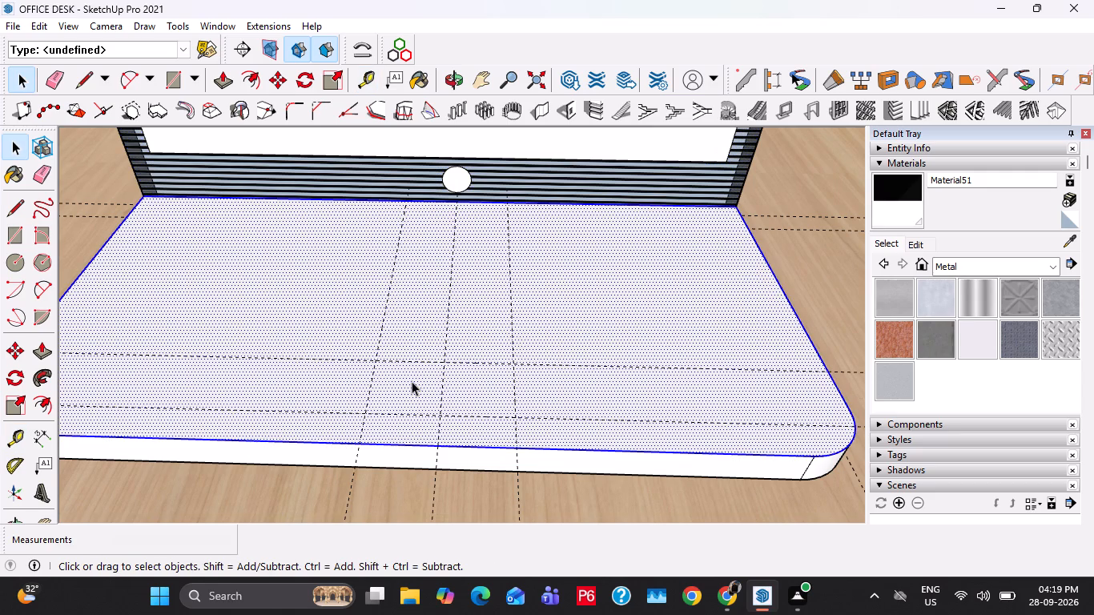
key("r")
left_click(377, 357)
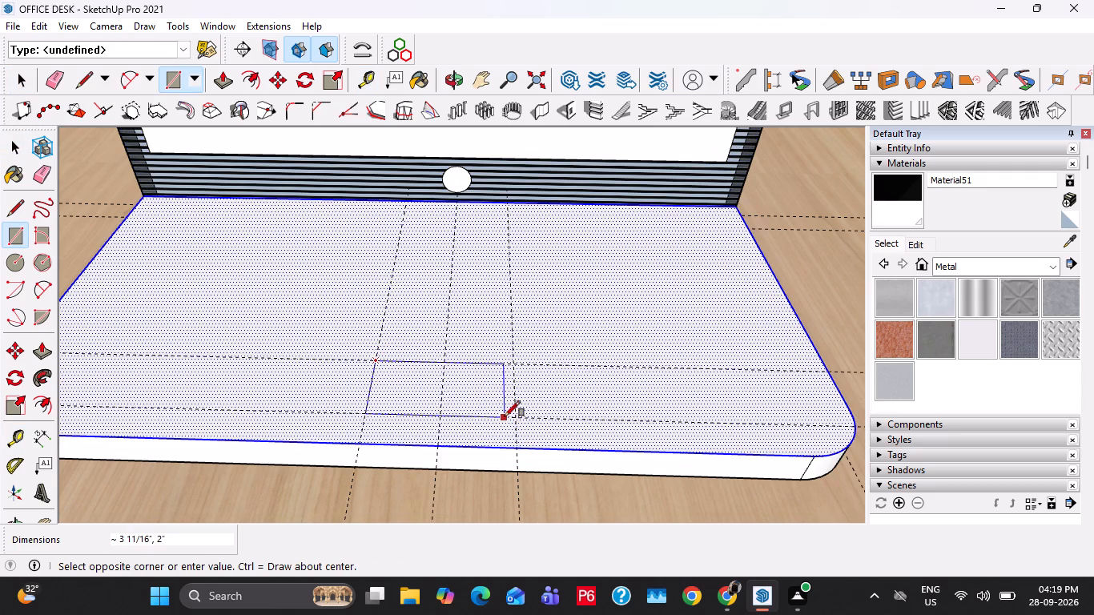
left_click(519, 416)
key("space")
Push the touchpad rectangle 0.1" down into the base.
left_click(484, 395)
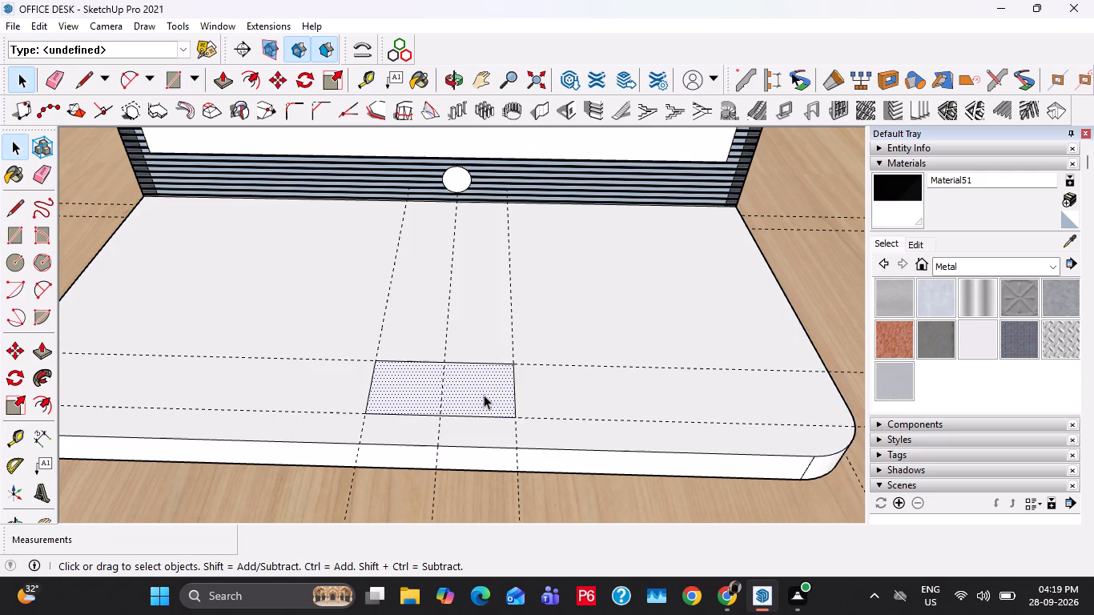
key("p")
left_click(484, 395)
type("0.1")
key("shift+quotedbl")
key("Return")
key("space")
Examine the recessed touchpad on the base up close and from a wider view.
scroll(442, 388, "up", 7)
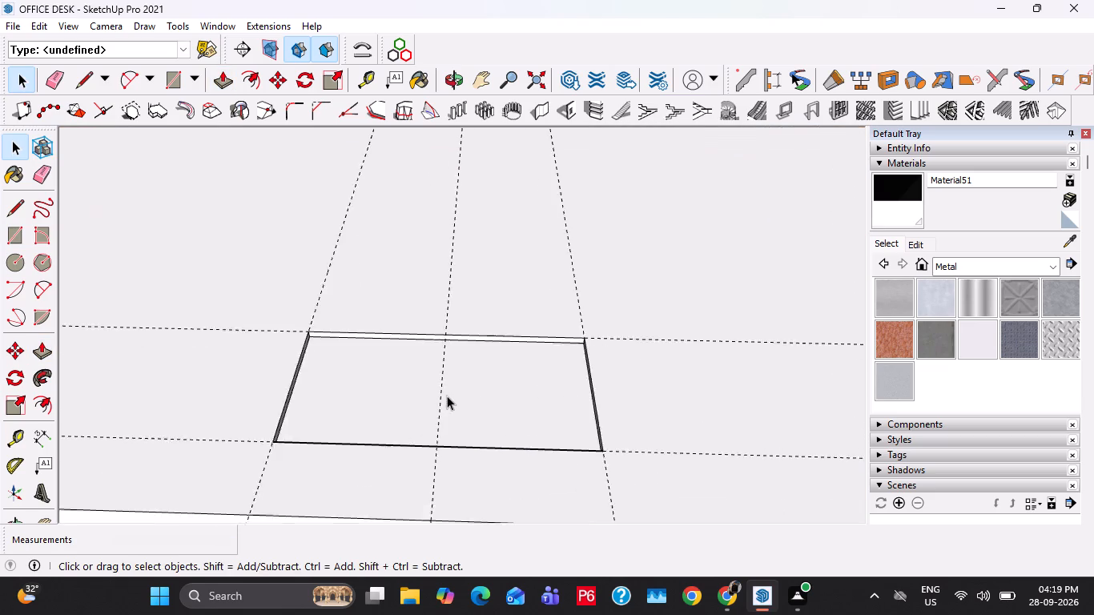
scroll(447, 396, "up", 6)
middle_click_drag(513, 412, 623, 405)
left_click(569, 400)
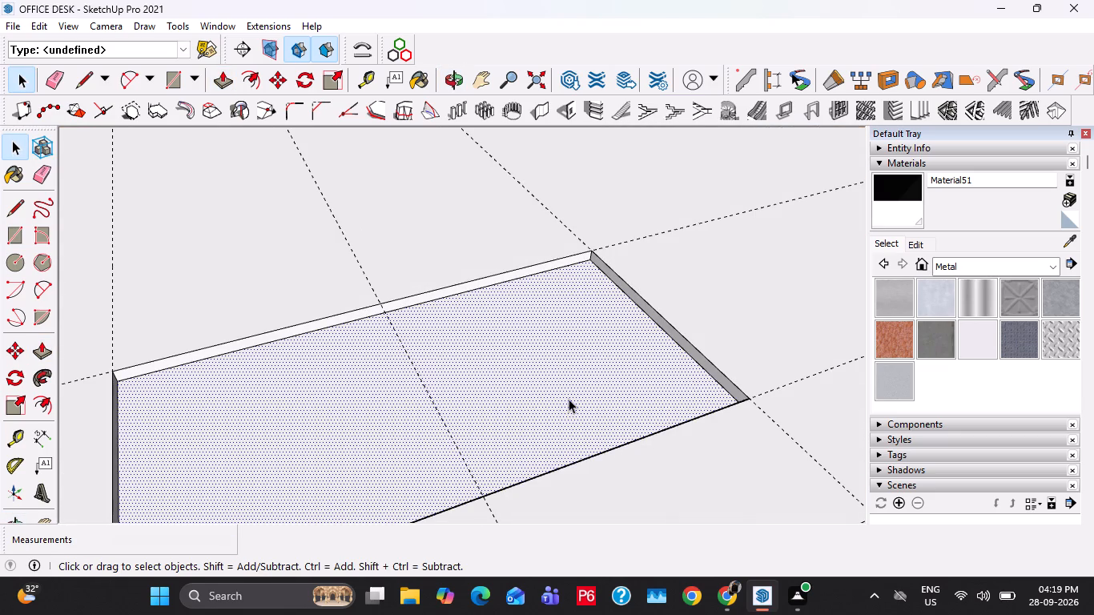
key("space")
scroll(413, 368, "down", 14)
middle_click_drag(581, 380, 434, 380)
scroll(433, 377, "up", 1)
key("Escape")
key("Escape")
key("Escape")
scroll(478, 348, "down", 4)
middle_click_drag(433, 356, 434, 363)
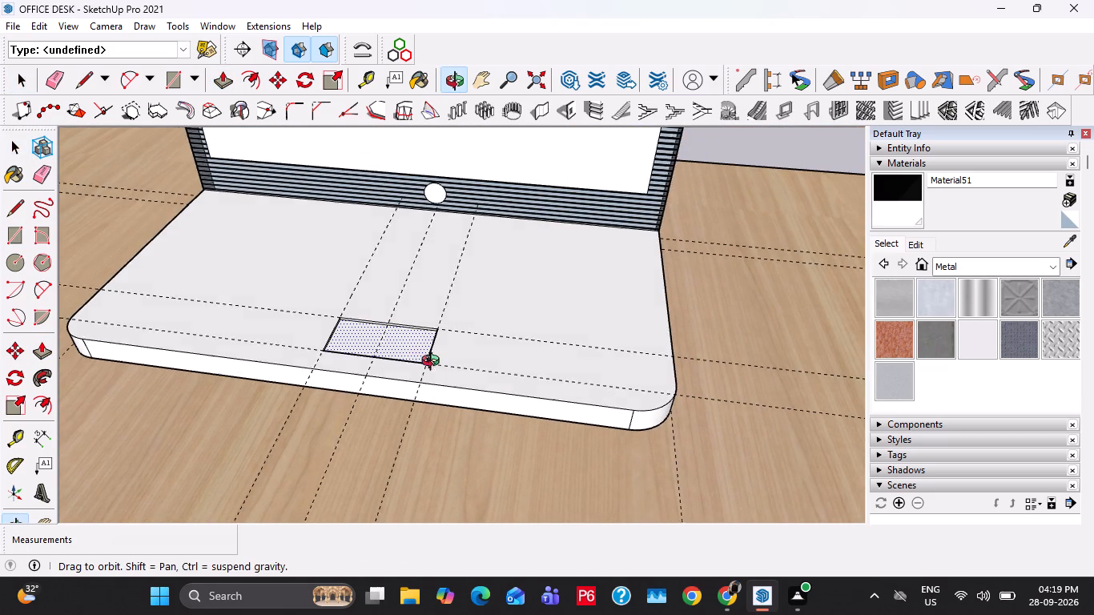
Undo the 0.1" push of the touchpad rectangle.
middle_click_drag(434, 363, 454, 407)
scroll(336, 327, "up", 16)
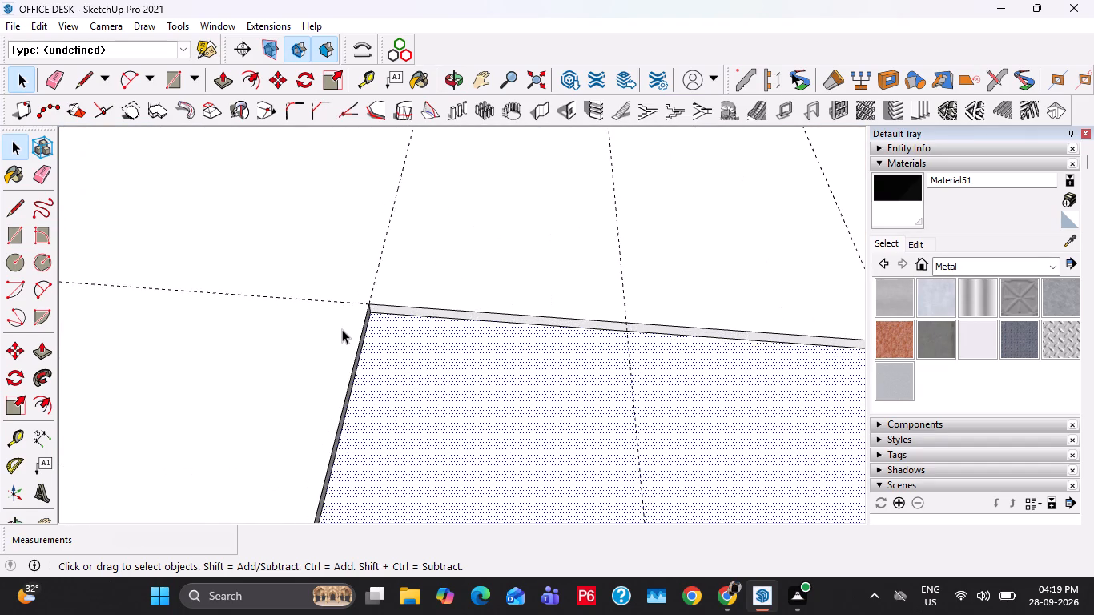
scroll(342, 329, "up", 13)
key("ctrl+z")
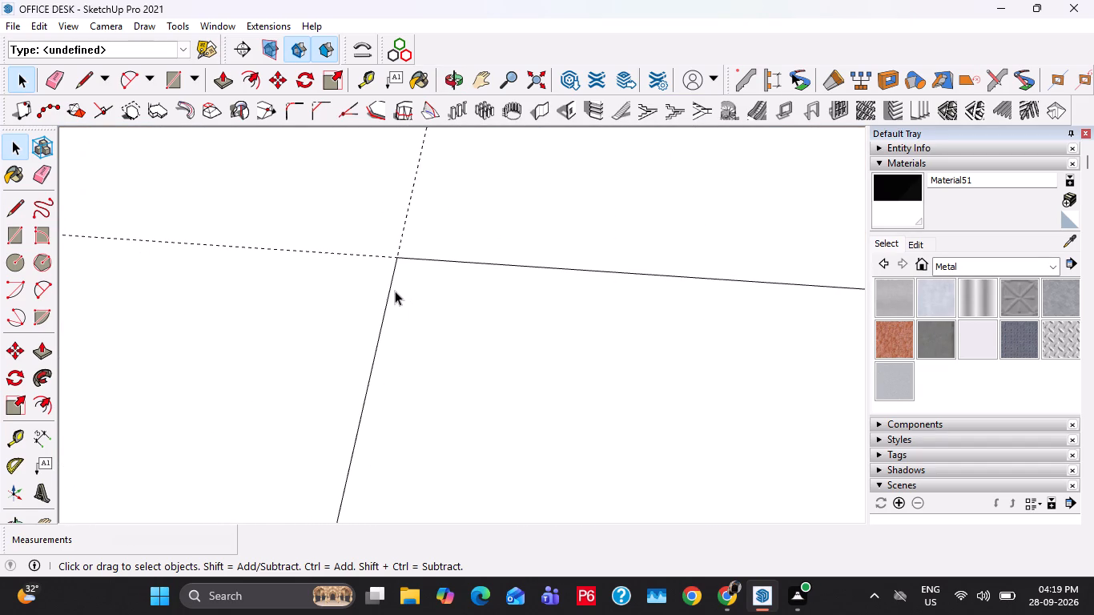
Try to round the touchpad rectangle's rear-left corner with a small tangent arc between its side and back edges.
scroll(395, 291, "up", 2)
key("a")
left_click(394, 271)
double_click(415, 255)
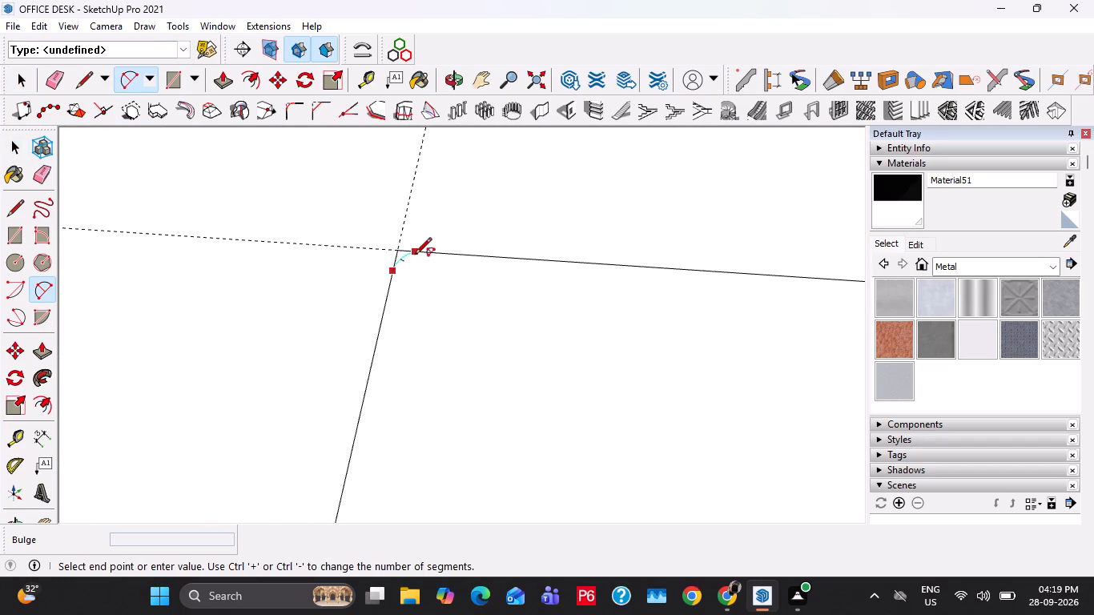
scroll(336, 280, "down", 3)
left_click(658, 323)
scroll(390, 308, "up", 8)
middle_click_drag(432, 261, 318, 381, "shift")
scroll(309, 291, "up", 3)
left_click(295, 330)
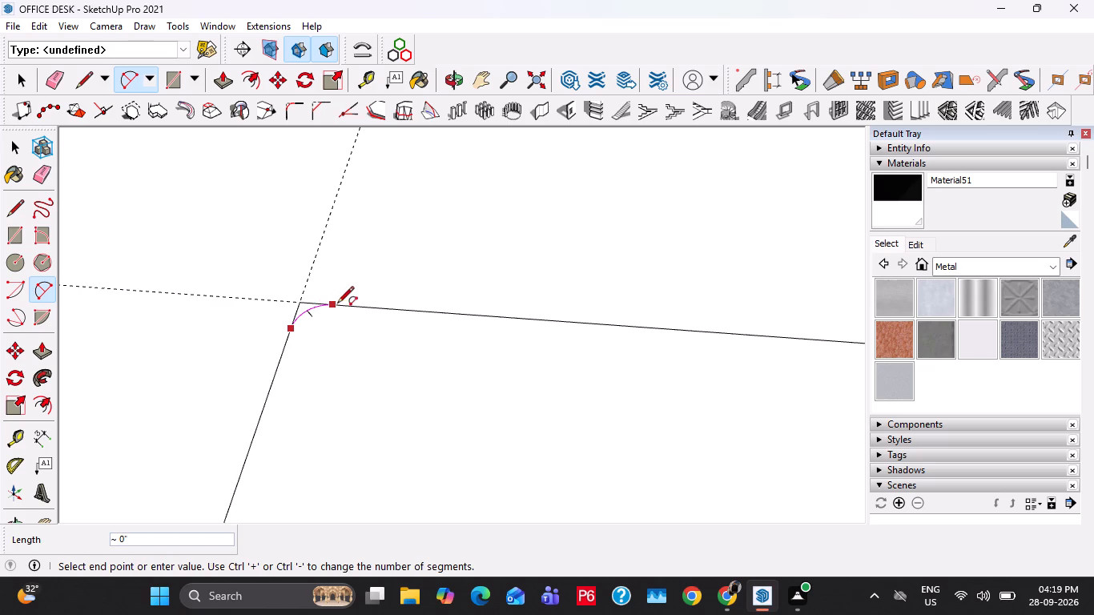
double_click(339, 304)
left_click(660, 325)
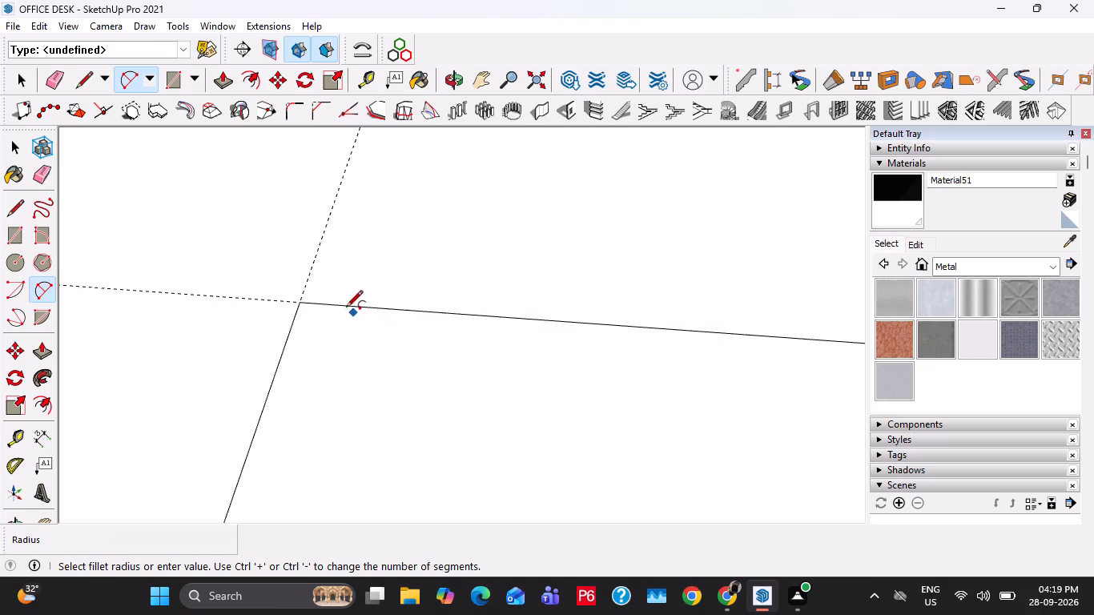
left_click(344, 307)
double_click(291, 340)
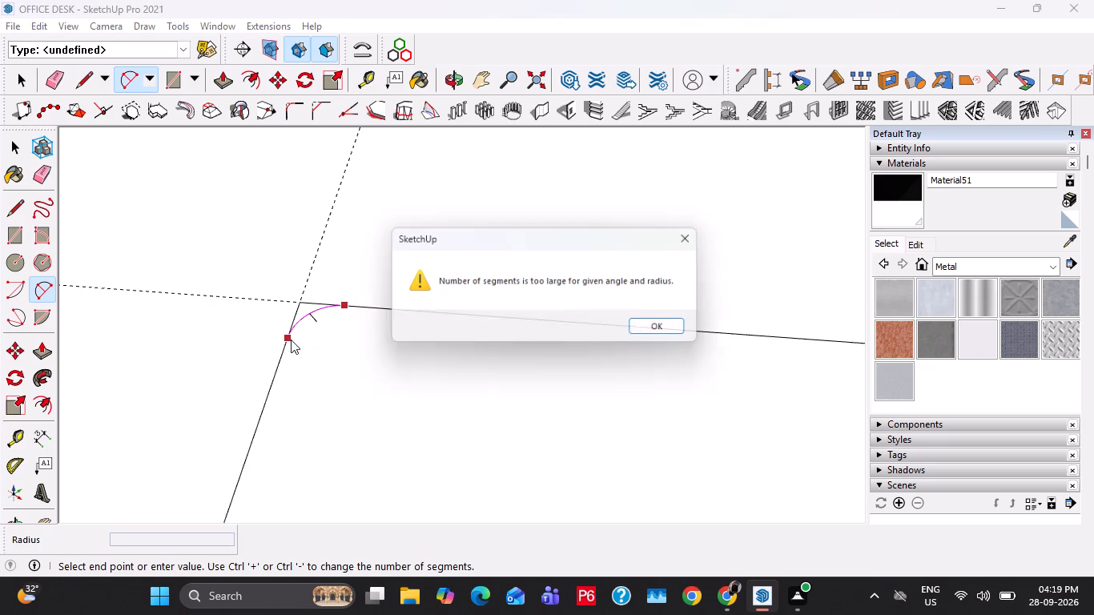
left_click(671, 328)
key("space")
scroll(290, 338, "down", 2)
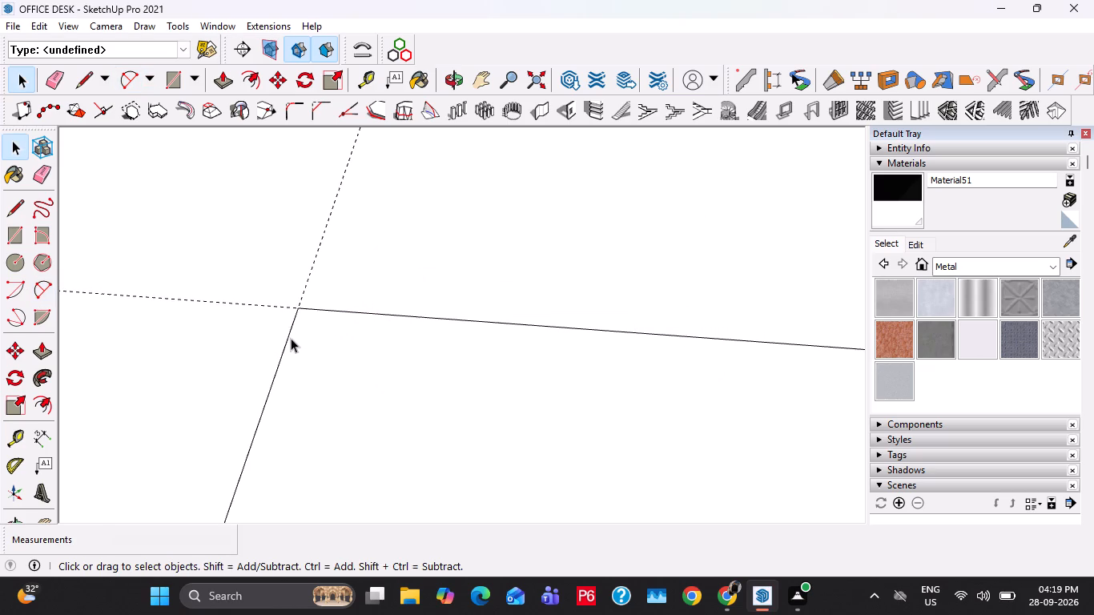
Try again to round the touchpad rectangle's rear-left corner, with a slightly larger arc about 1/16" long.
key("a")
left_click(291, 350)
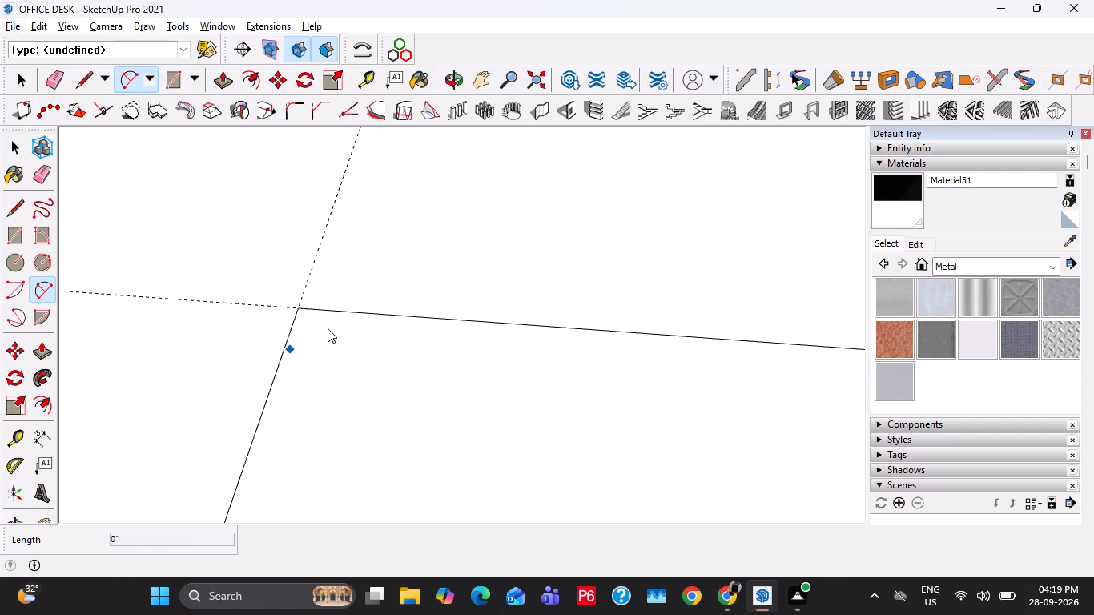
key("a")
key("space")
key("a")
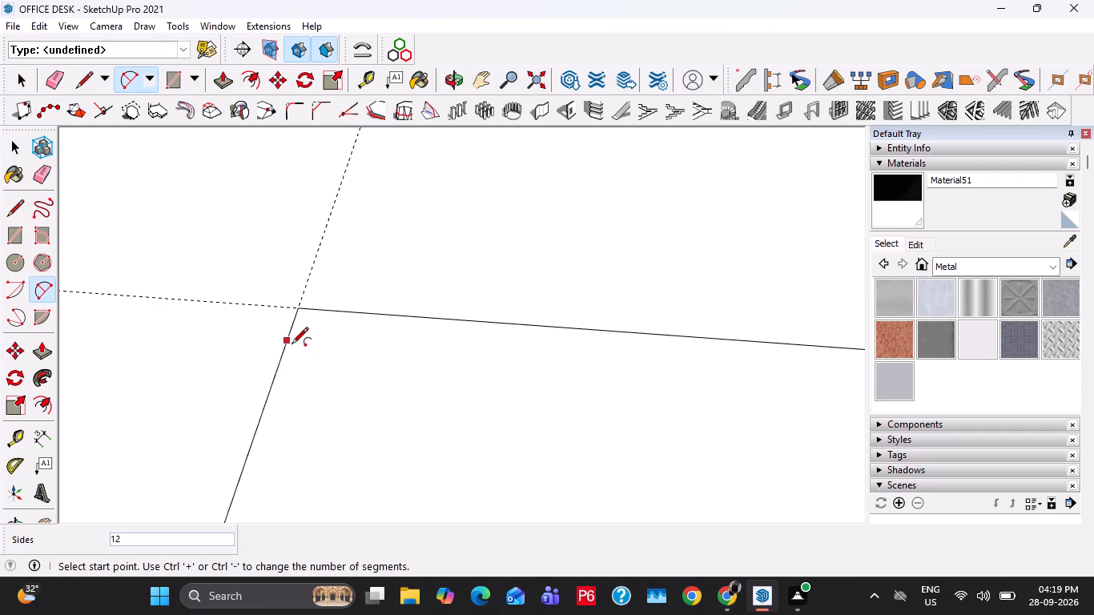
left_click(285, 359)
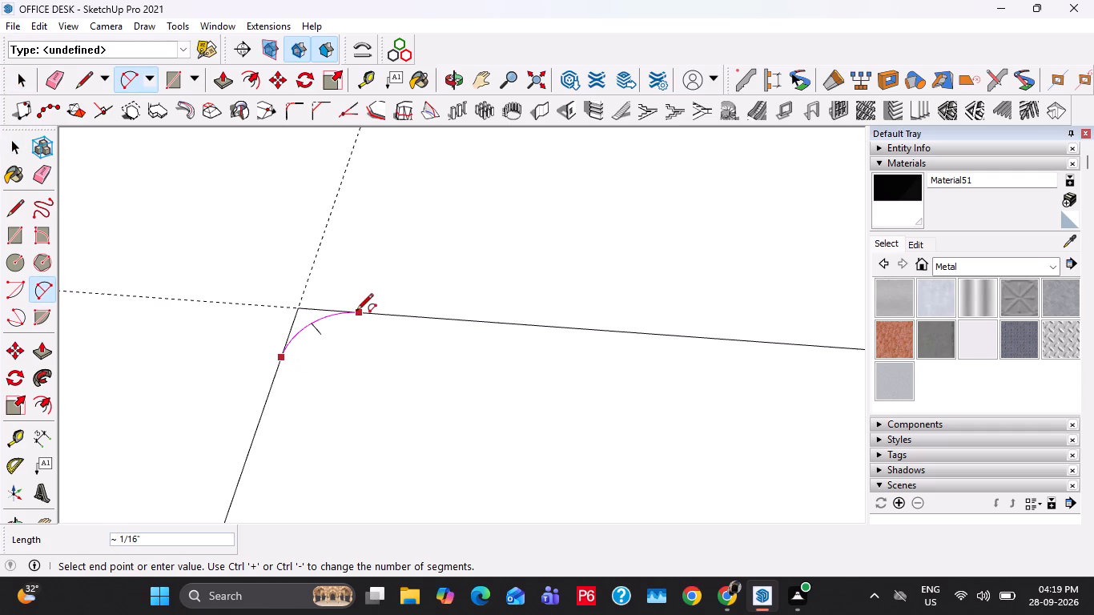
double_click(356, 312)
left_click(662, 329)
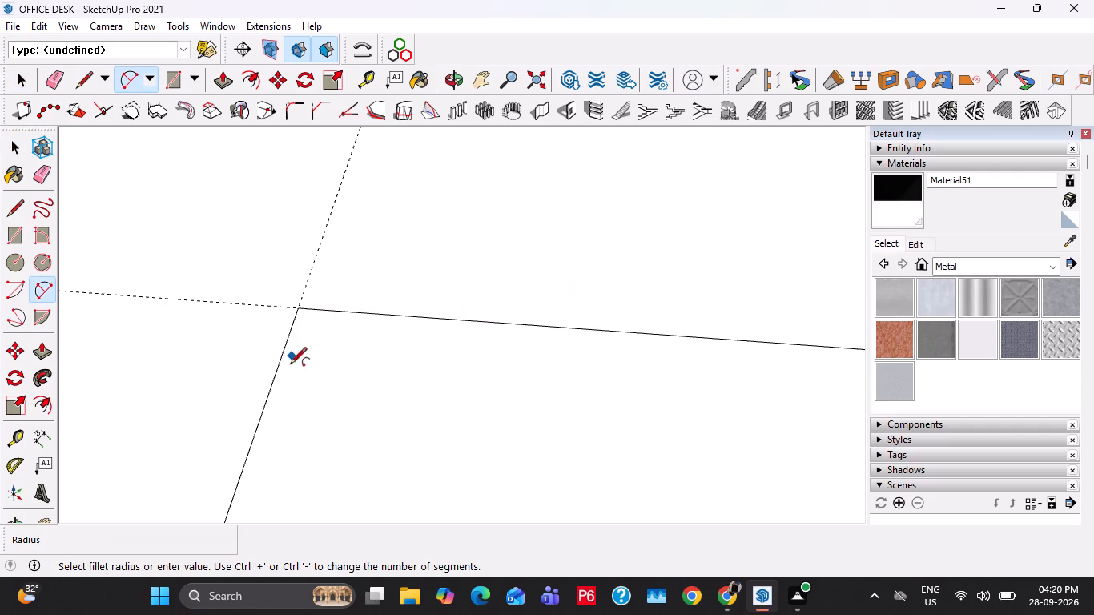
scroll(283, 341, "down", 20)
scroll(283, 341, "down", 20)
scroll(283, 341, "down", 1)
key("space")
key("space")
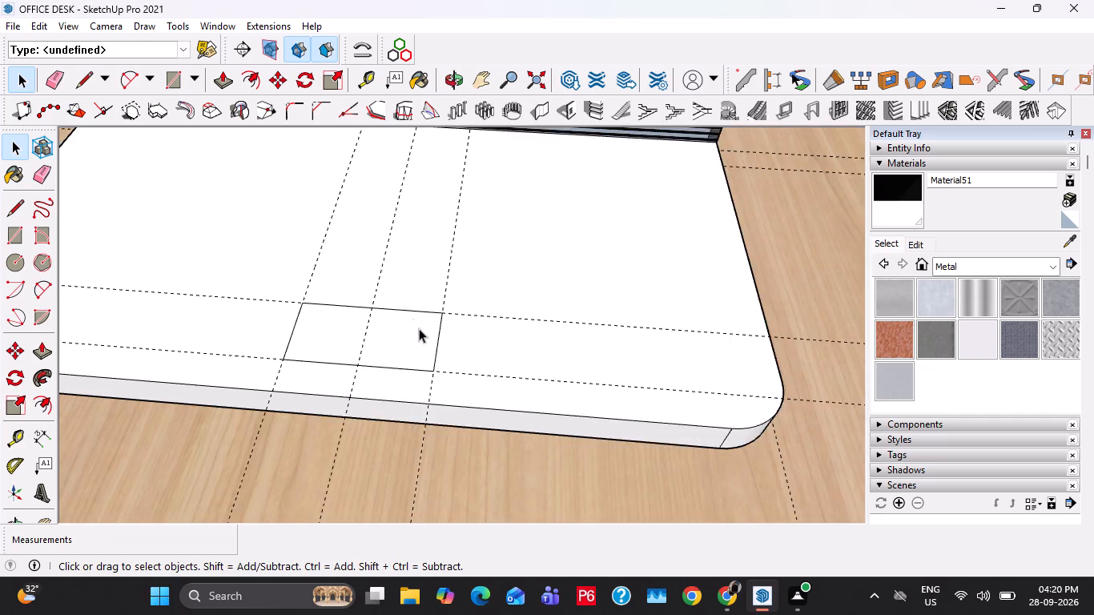
Push the touchpad rectangle 0.1" down into the laptop base.
scroll(410, 340, "up", 4)
left_click(408, 330)
key("p")
left_click(408, 318)
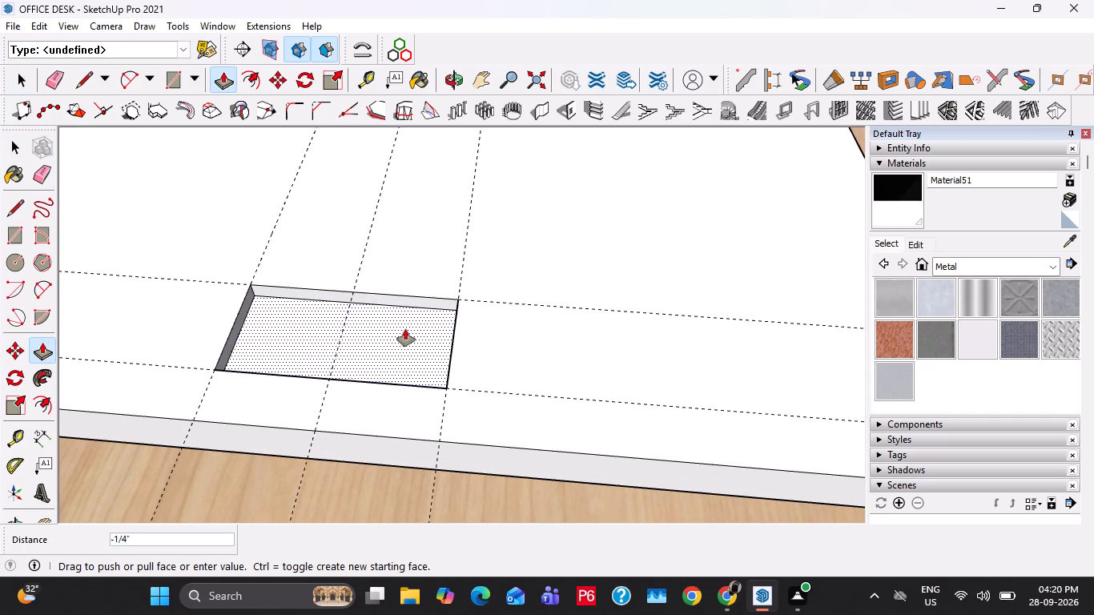
type("0.1\"")
key("Return")
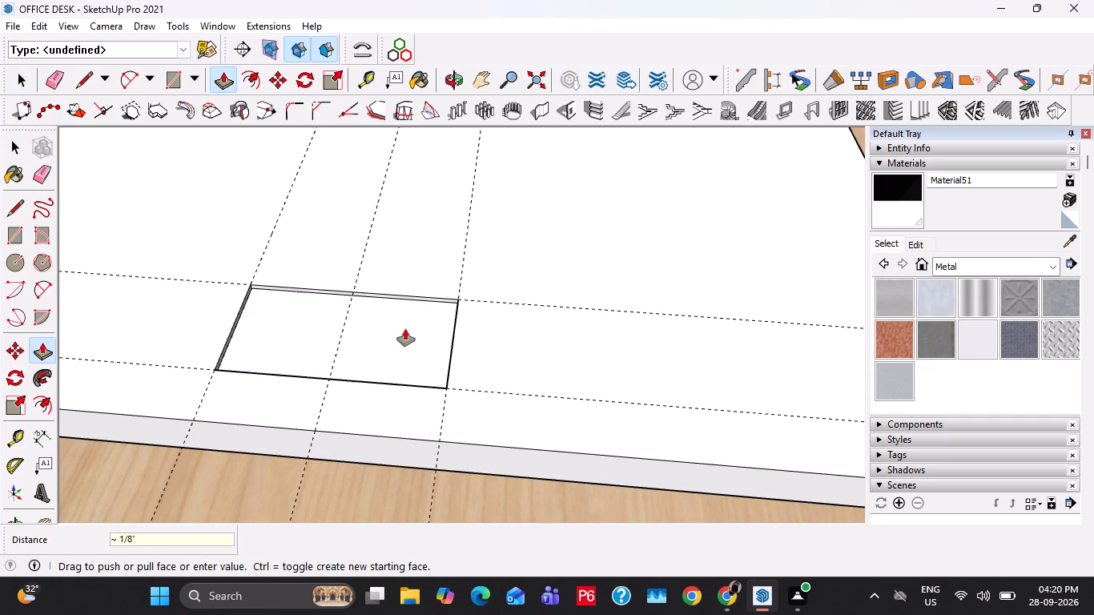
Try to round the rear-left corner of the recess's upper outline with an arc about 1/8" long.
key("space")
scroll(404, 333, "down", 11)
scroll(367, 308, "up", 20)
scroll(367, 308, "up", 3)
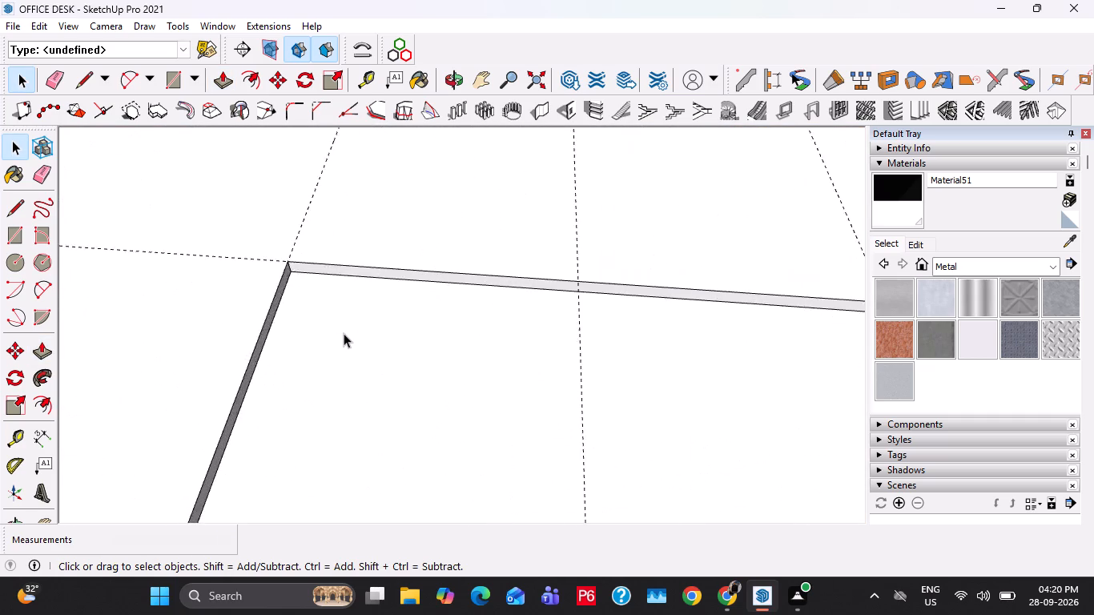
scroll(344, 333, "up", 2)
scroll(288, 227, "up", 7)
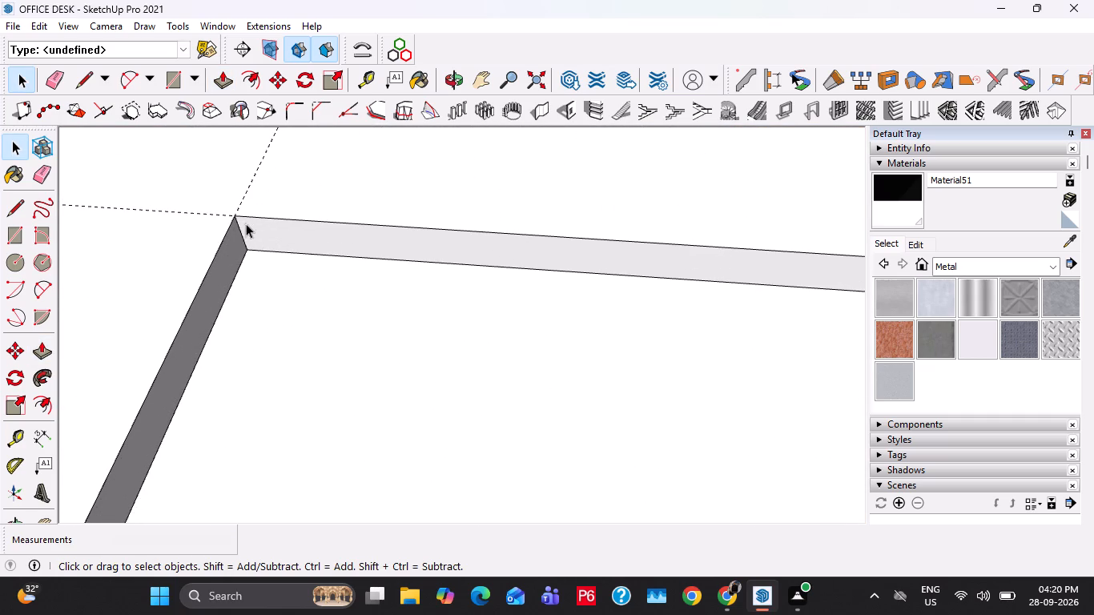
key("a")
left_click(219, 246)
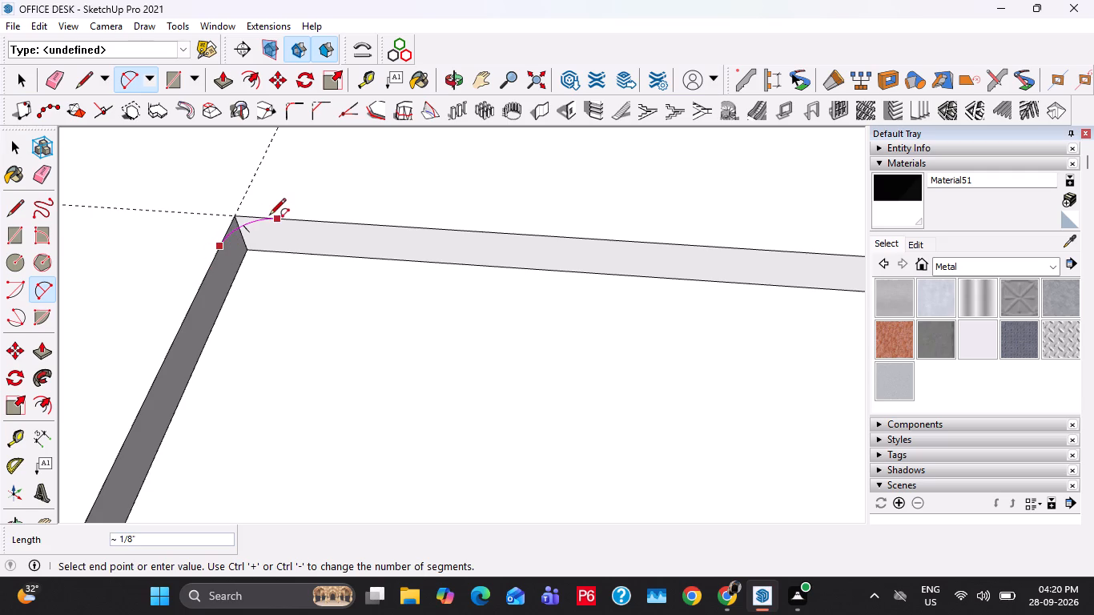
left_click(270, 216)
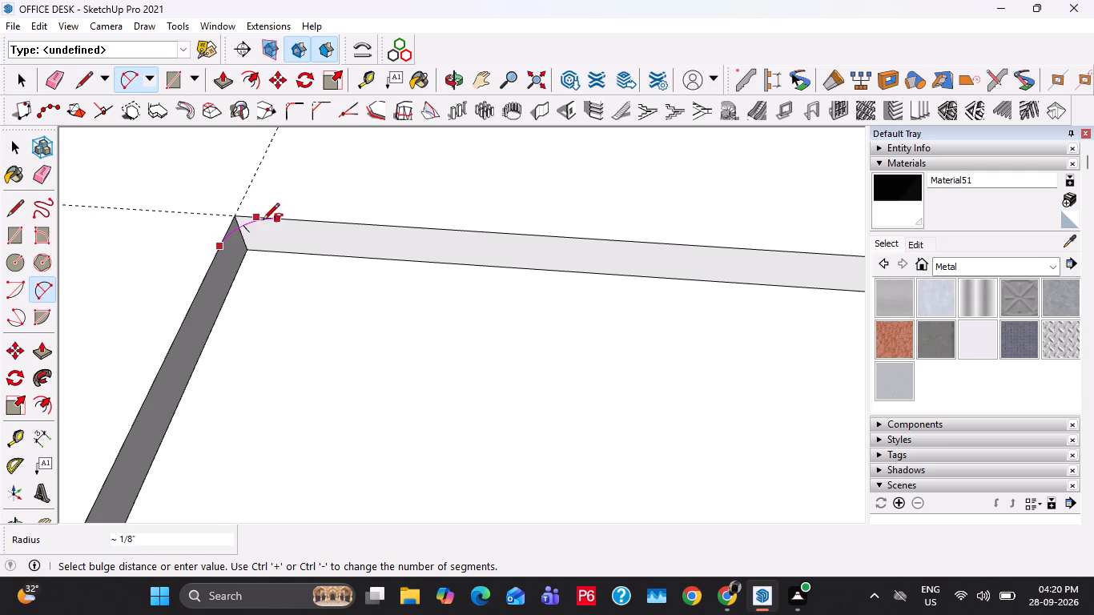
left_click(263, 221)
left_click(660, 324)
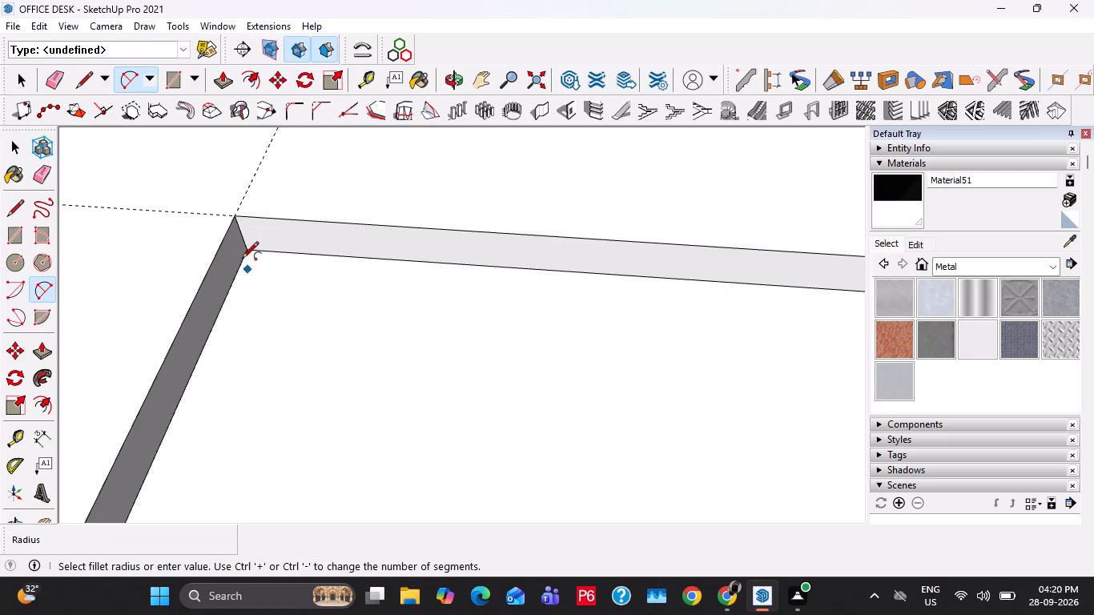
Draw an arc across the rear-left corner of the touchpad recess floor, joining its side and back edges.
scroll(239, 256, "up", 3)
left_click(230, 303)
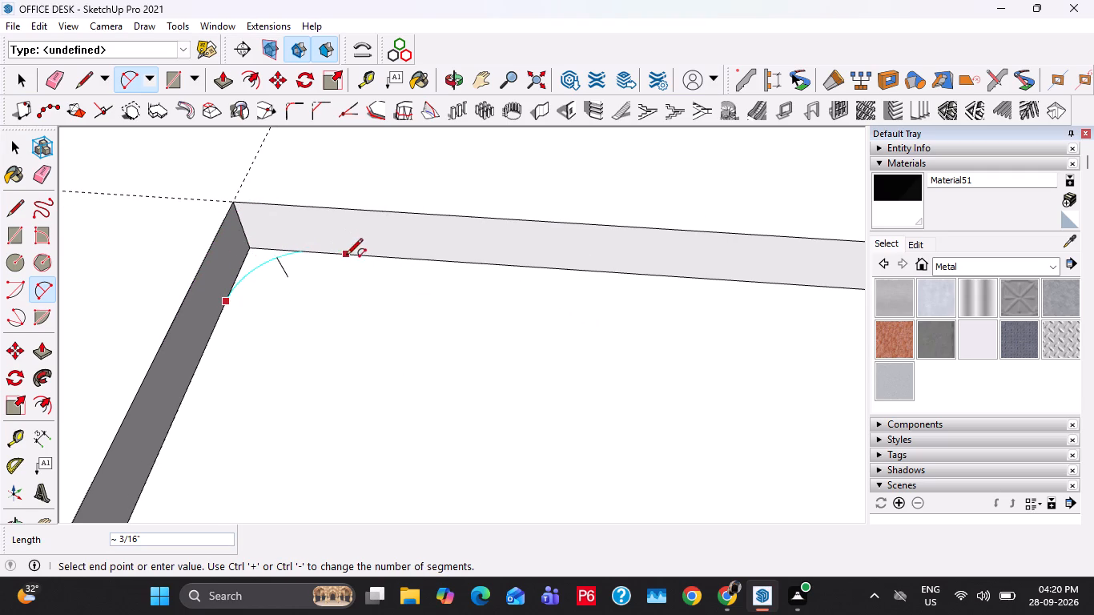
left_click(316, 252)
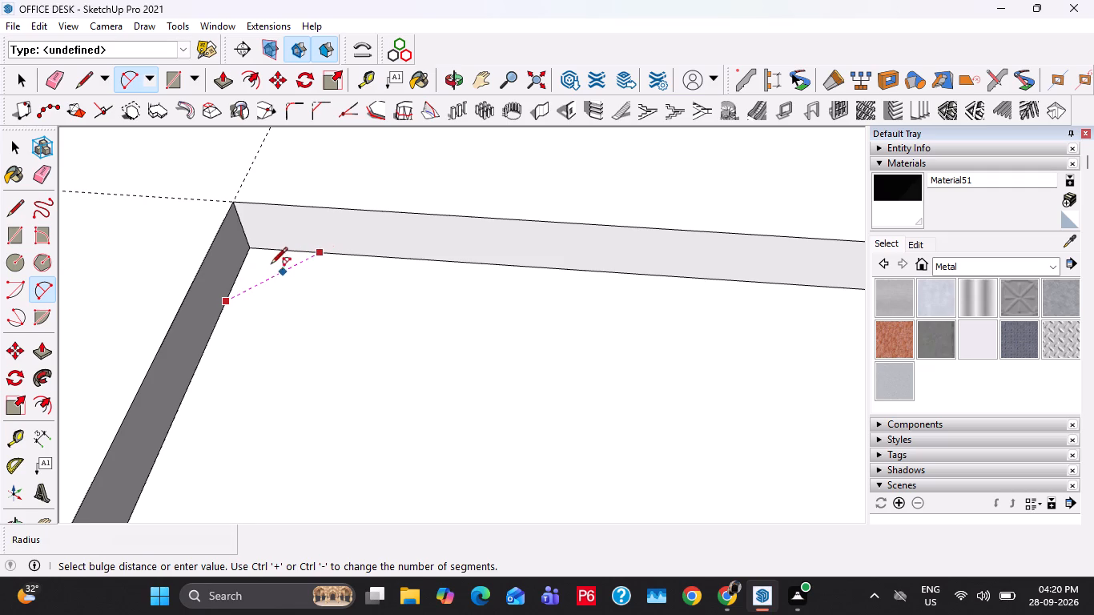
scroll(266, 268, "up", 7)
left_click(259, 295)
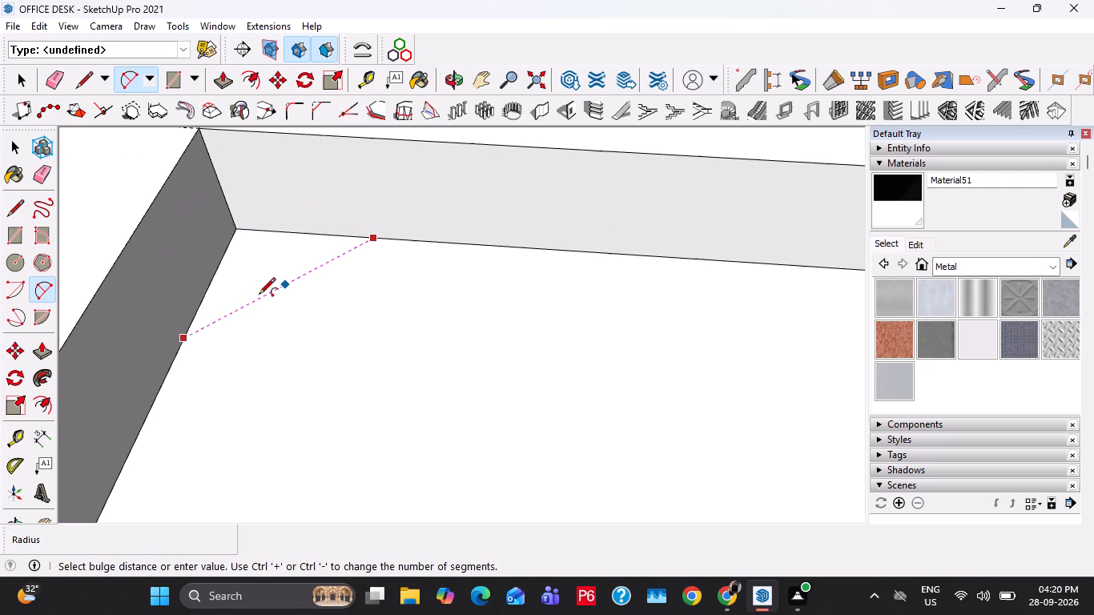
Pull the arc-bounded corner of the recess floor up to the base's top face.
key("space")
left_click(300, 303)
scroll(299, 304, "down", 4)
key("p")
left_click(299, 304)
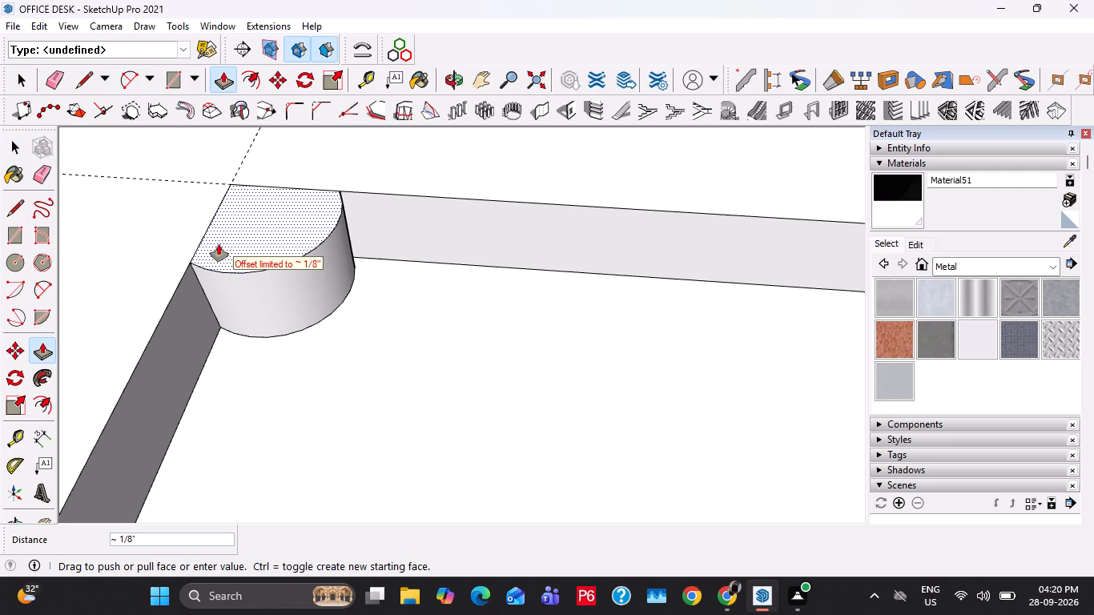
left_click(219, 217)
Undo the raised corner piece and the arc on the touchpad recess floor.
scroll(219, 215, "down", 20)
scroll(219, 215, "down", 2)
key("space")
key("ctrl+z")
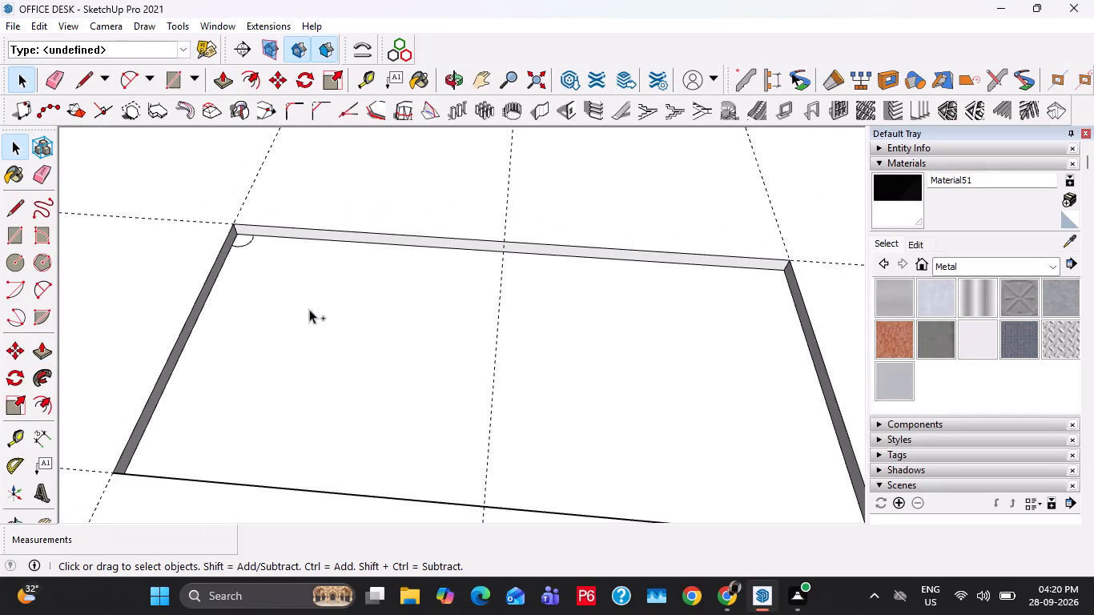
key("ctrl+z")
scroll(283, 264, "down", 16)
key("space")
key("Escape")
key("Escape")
Examine the touchpad recess and the whole laptop from several angles, ending with a front view of the screen.
scroll(298, 279, "up", 5)
middle_click_drag(247, 302, 382, 332)
scroll(378, 322, "down", 12)
middle_click_drag(348, 344, 271, 328)
scroll(344, 323, "up", 4)
middle_click_drag(354, 319, 533, 361, "shift")
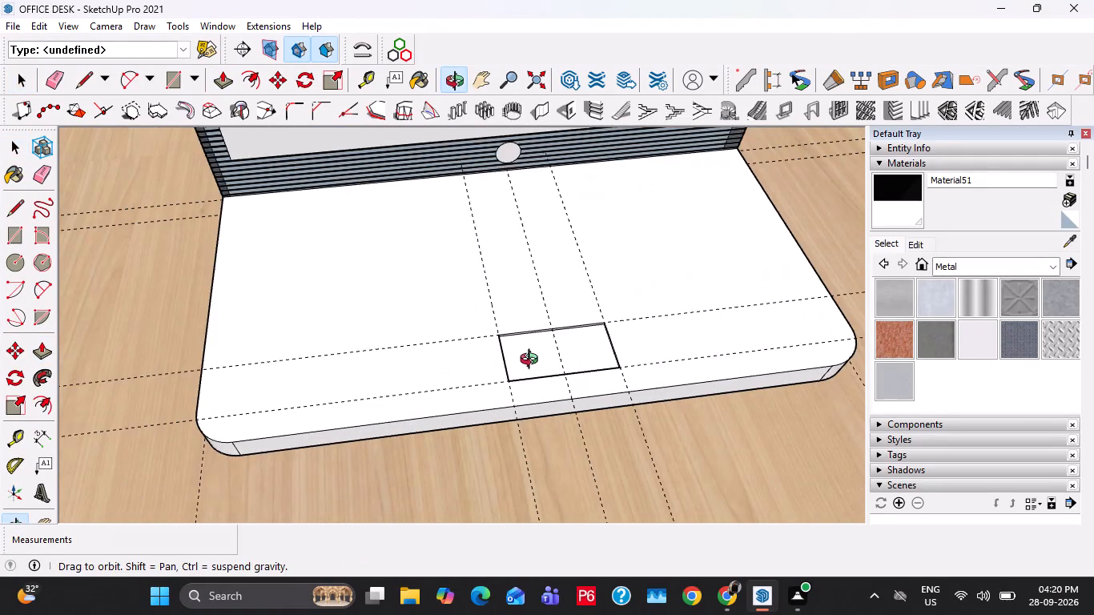
middle_click_drag(533, 361, 533, 368, "shift")
scroll(516, 356, "down", 2)
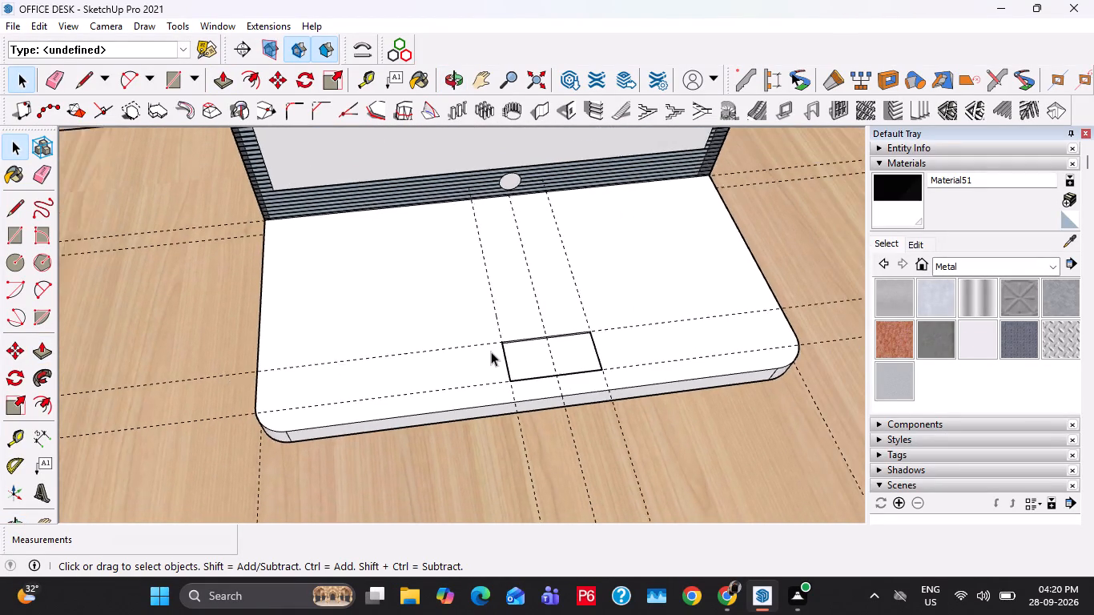
middle_click_drag(487, 351, 456, 299)
scroll(459, 290, "down", 3)
middle_click_drag(463, 267, 411, 263, "shift")
scroll(461, 398, "up", 2)
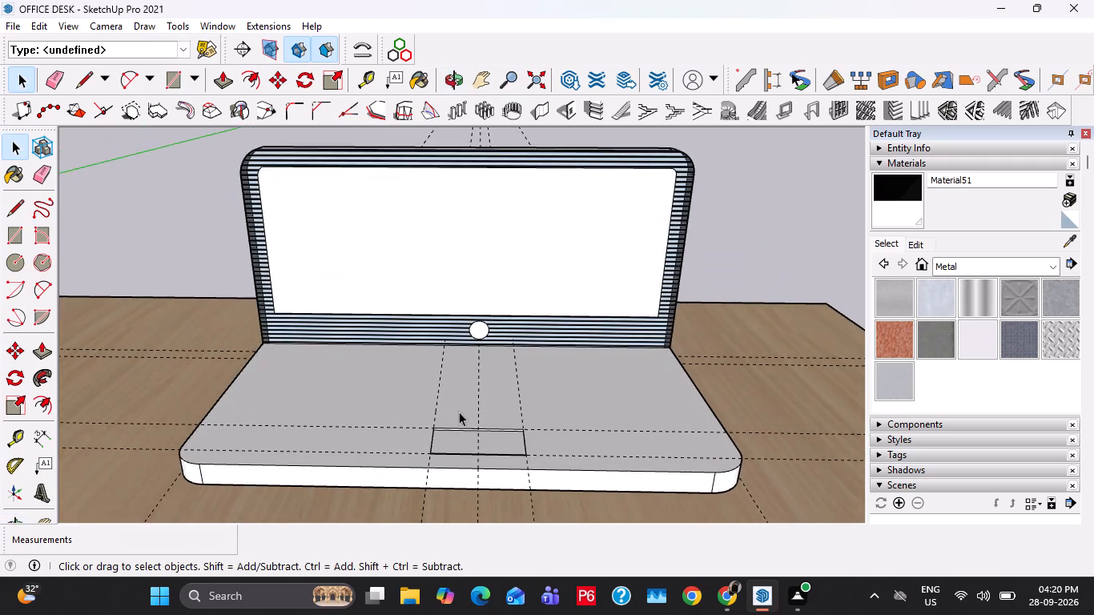
middle_click_drag(476, 433, 452, 374)
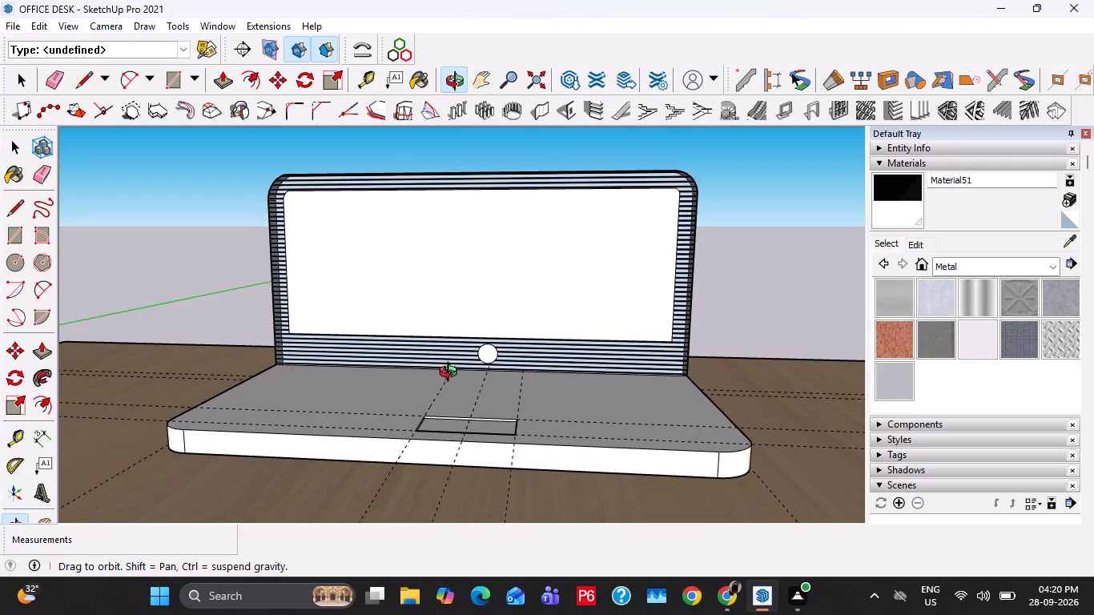
middle_click_drag(452, 374, 452, 382)
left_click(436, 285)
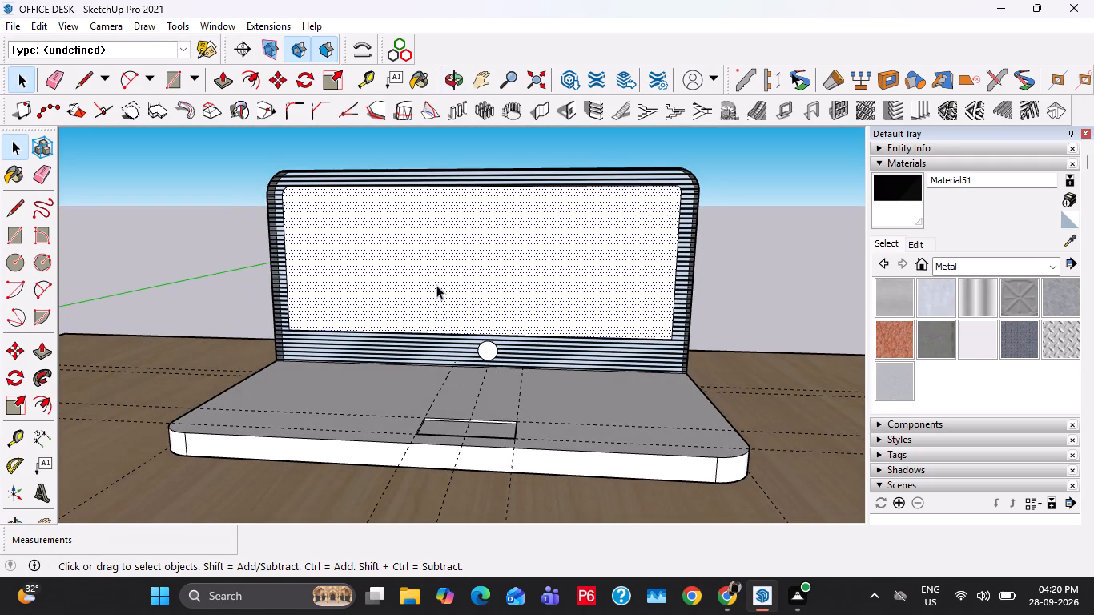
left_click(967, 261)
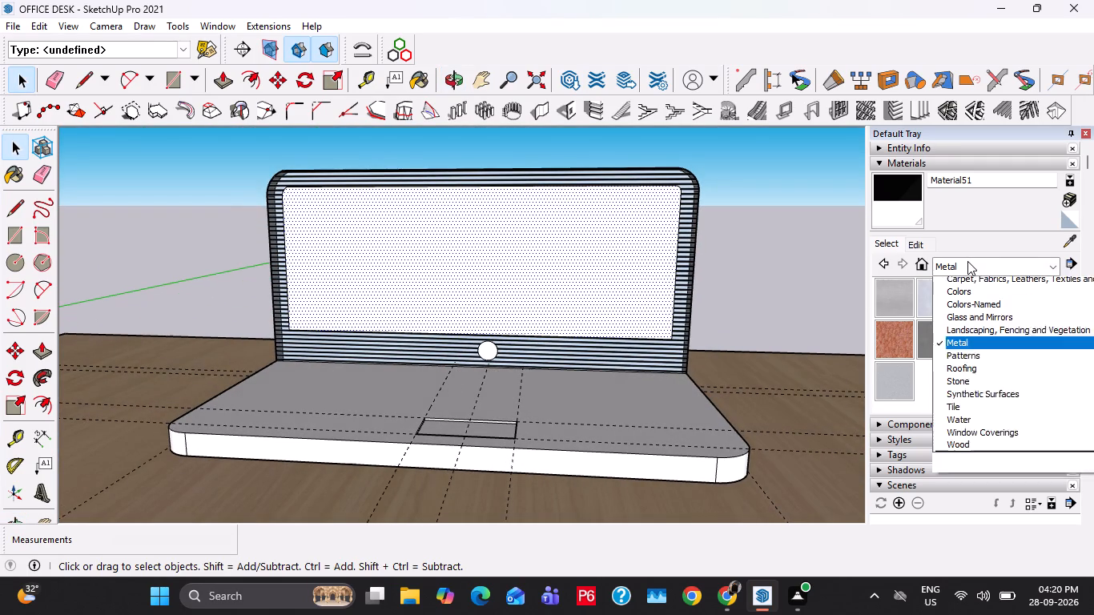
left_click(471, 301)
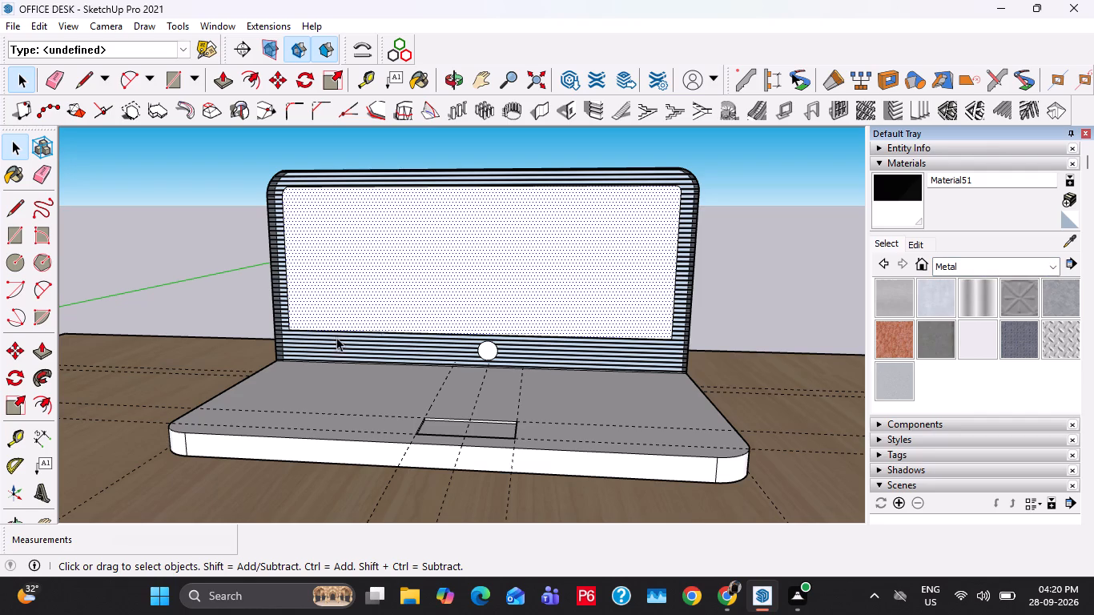
Select all connected geometry of the laptop and make it a group.
triple_click(490, 259)
left_click(490, 259)
right_click(490, 259)
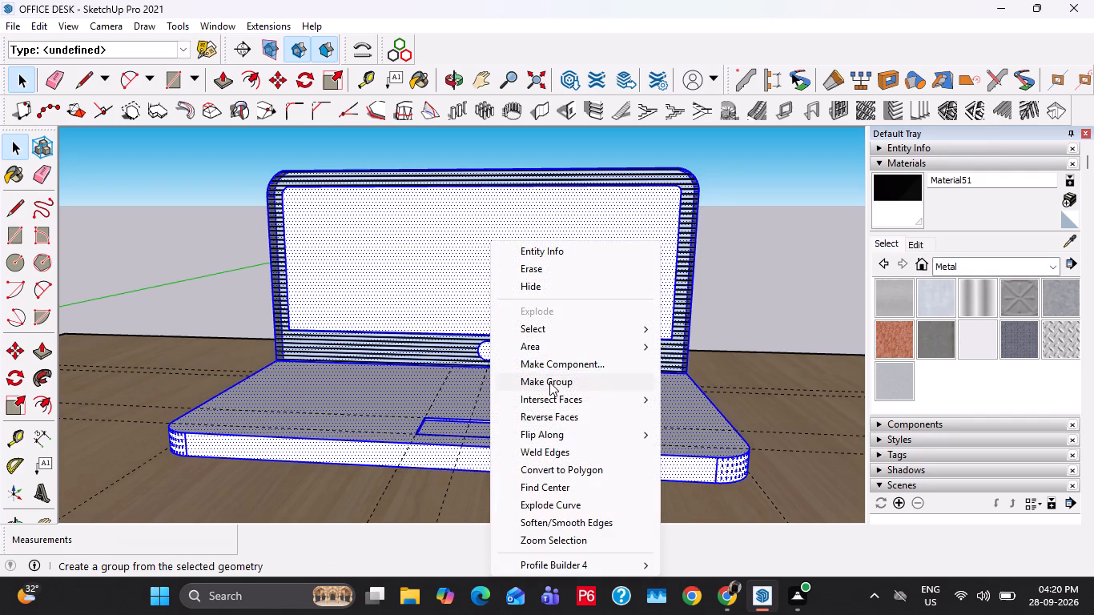
left_click(549, 382)
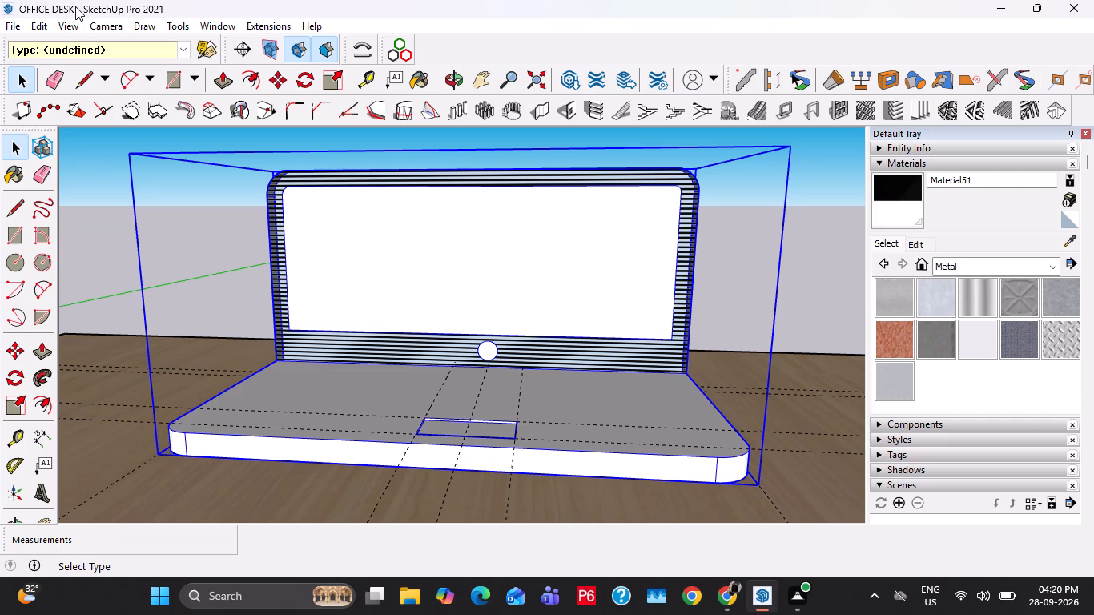
Delete all construction guides from the model.
left_click(27, 32)
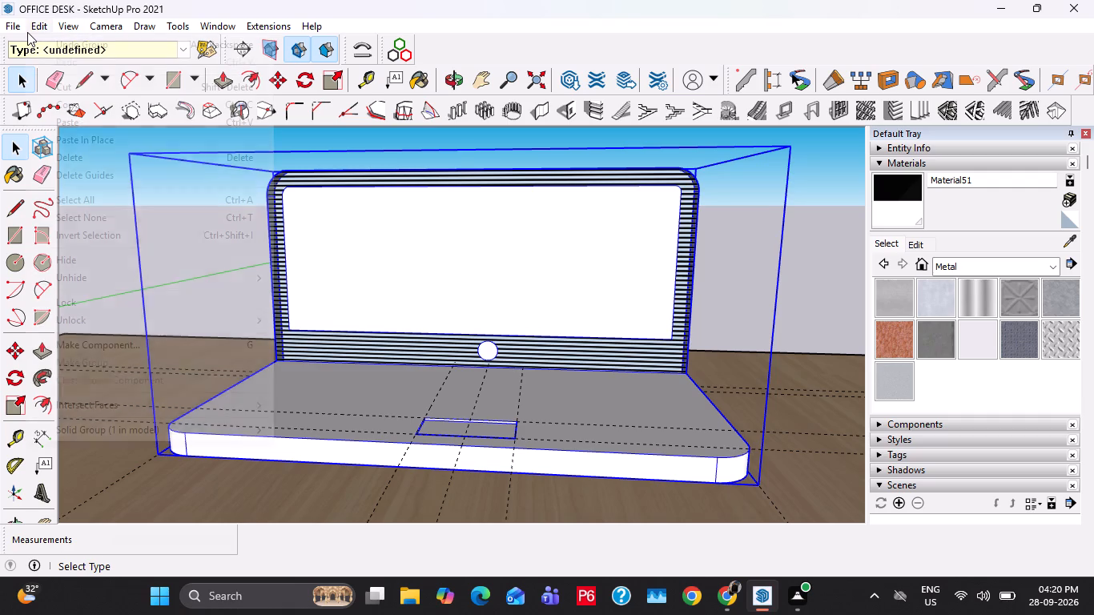
left_click(94, 179)
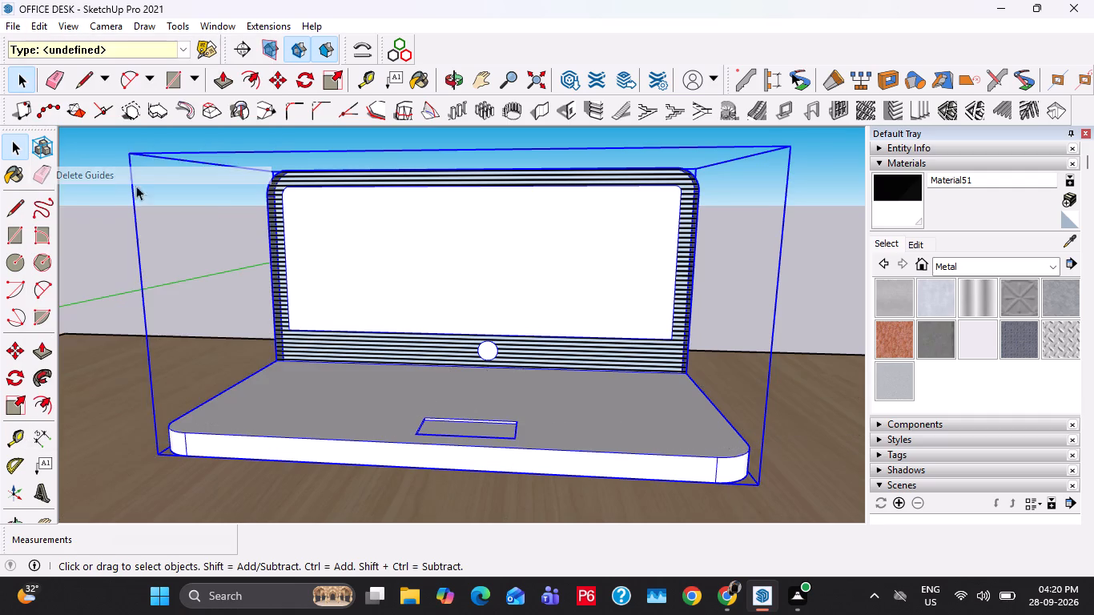
Examine the grouped laptop on the desk from its front, side and back.
scroll(536, 392, "up", 2)
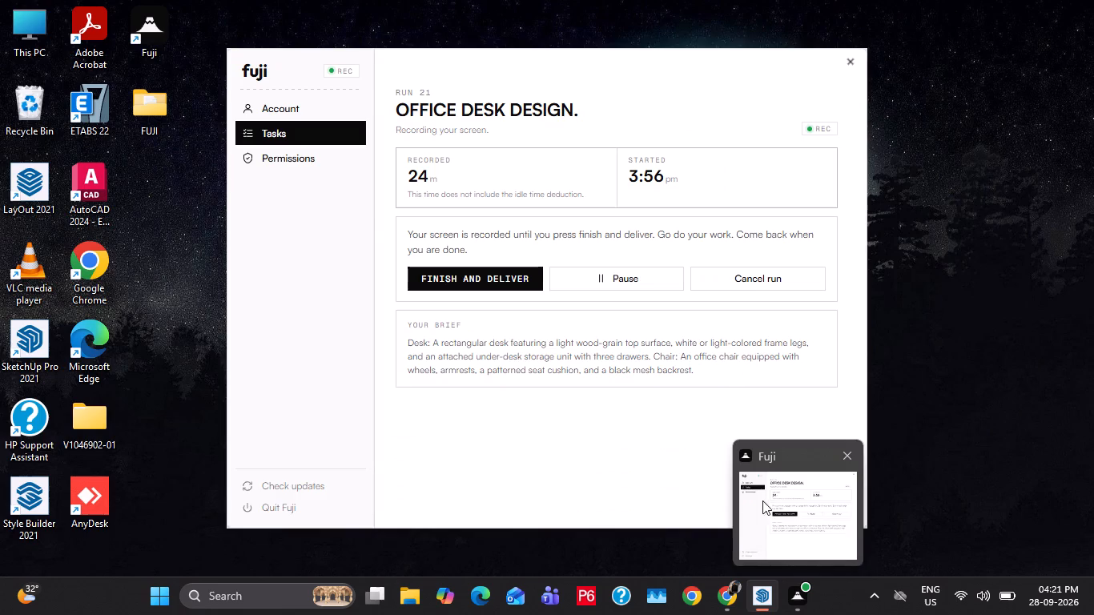
key("Escape")
key("Escape")
scroll(423, 237, "up", 1)
middle_click_drag(341, 242, 649, 298)
scroll(583, 288, "down", 3)
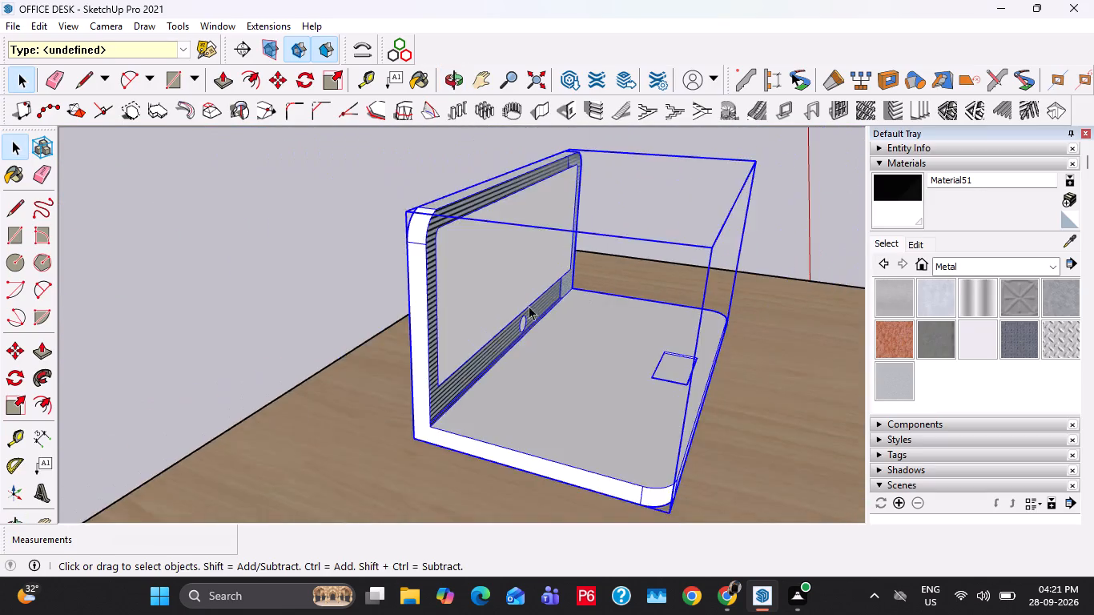
middle_click_drag(338, 313, 751, 314)
scroll(603, 271, "up", 3)
middle_click_drag(633, 277, 625, 277)
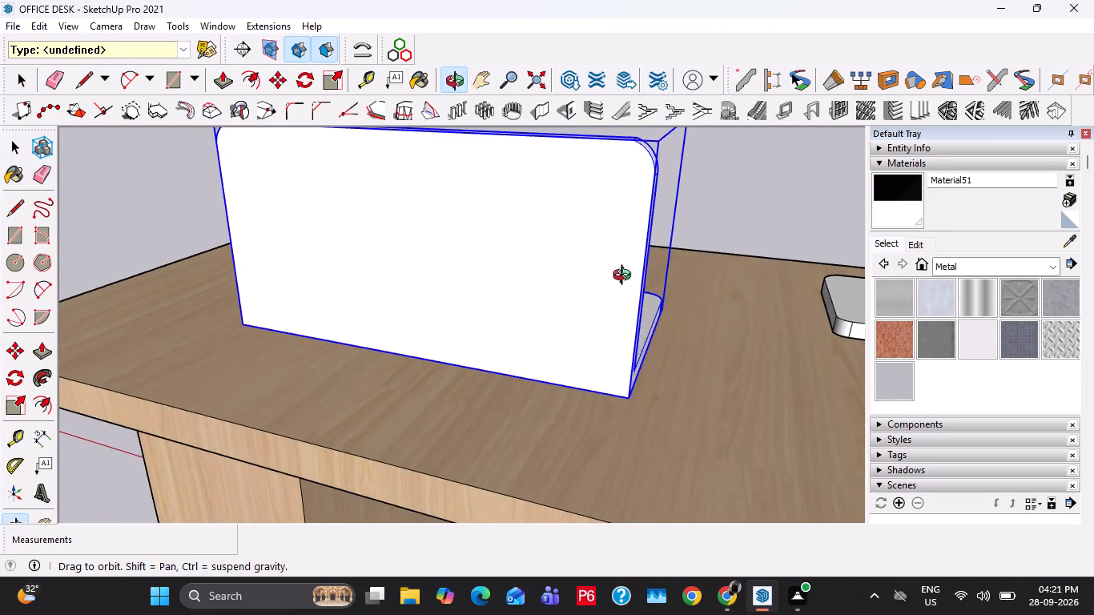
middle_click_drag(625, 277, 89, 323)
scroll(307, 359, "up", 7)
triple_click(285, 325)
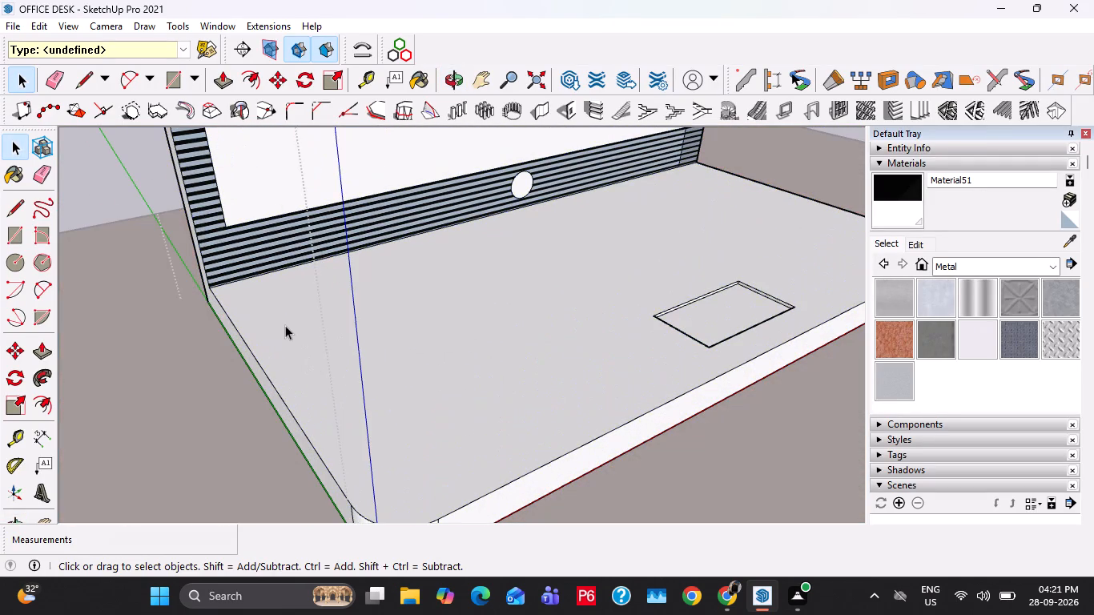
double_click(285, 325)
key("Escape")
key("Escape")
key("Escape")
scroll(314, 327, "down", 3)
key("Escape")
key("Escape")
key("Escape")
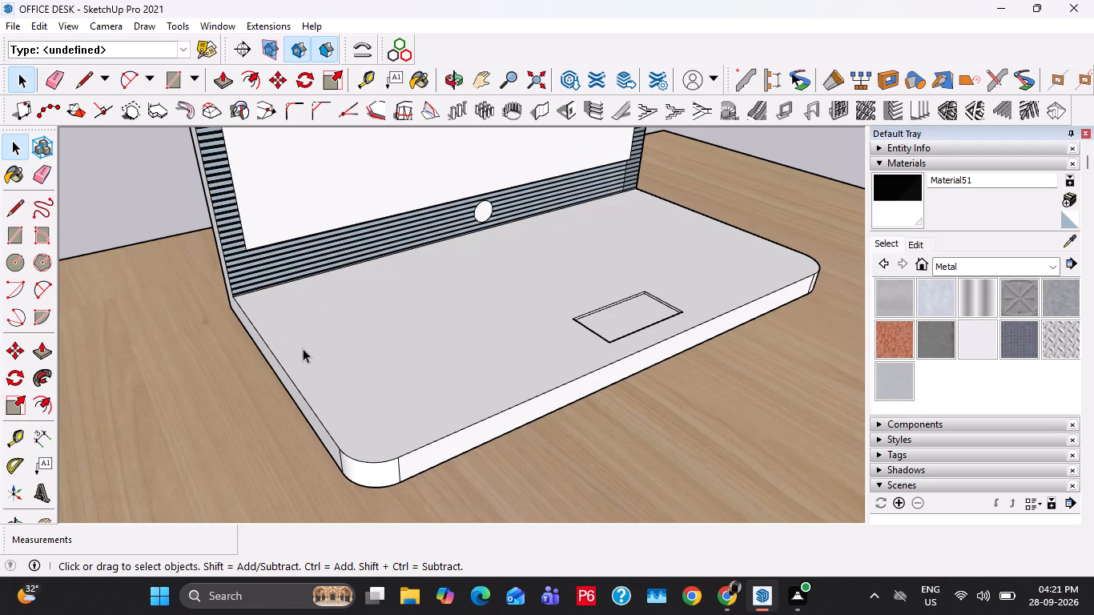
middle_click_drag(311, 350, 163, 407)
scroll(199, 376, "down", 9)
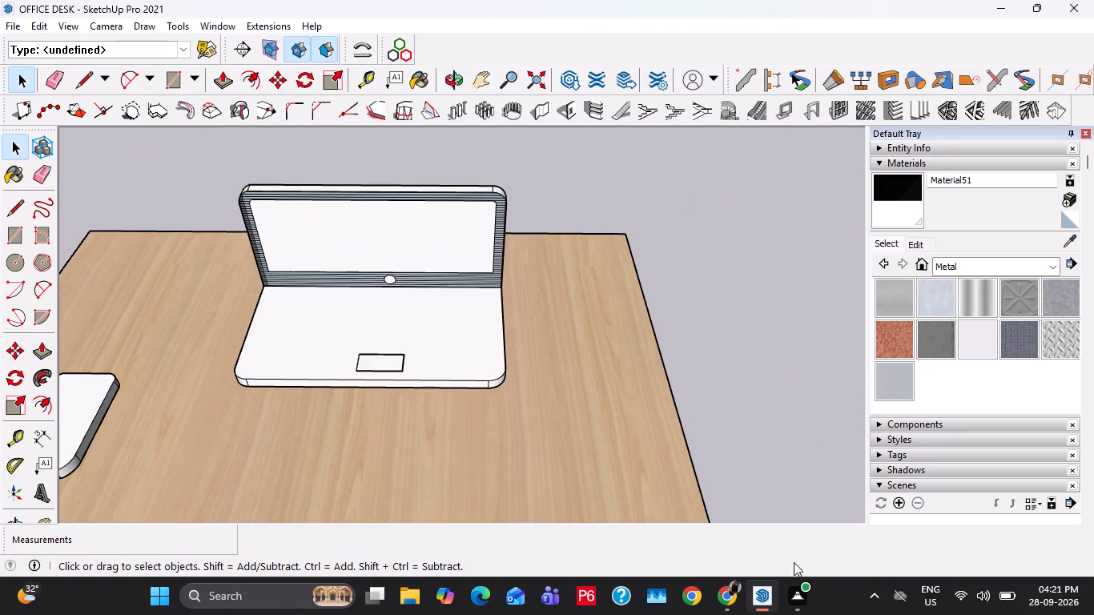
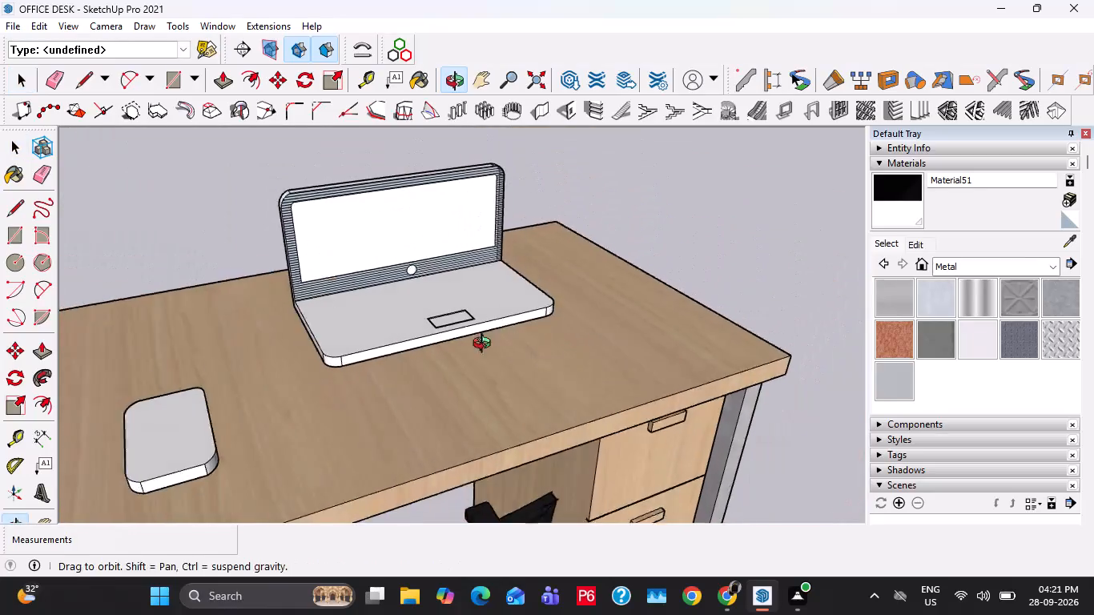
Export a front view of the whole desk, chair and laptop as a PNG 2D graphic named OFFICE DESK=4.
scroll(419, 287, "down", 4)
middle_click_drag(430, 350, 429, 273)
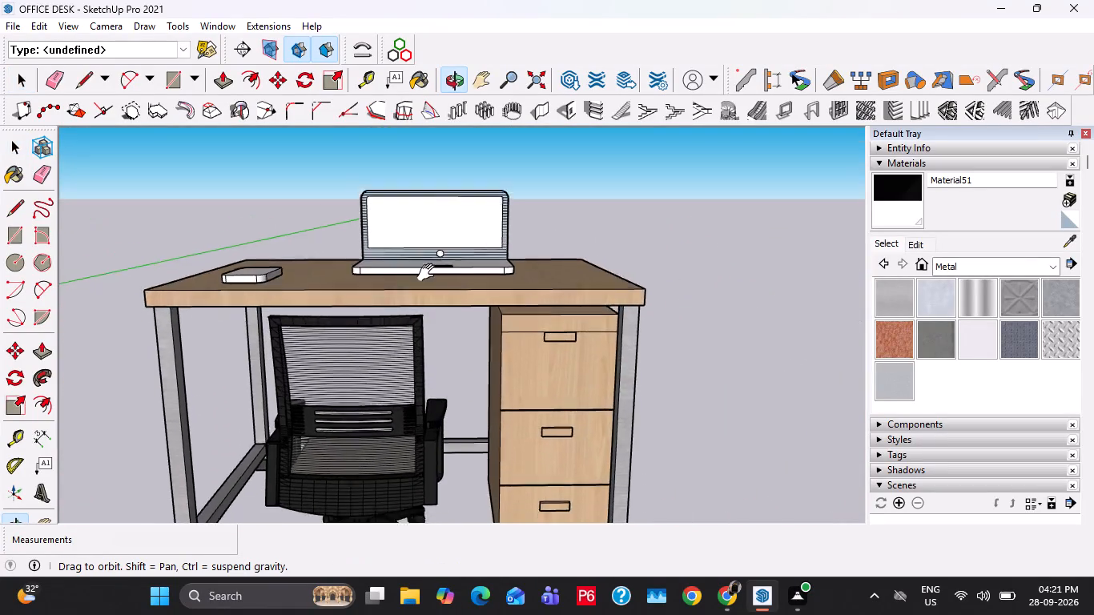
middle_click_drag(429, 273, 371, 283)
scroll(409, 312, "down", 3)
middle_click_drag(416, 321, 449, 345)
scroll(441, 351, "up", 1)
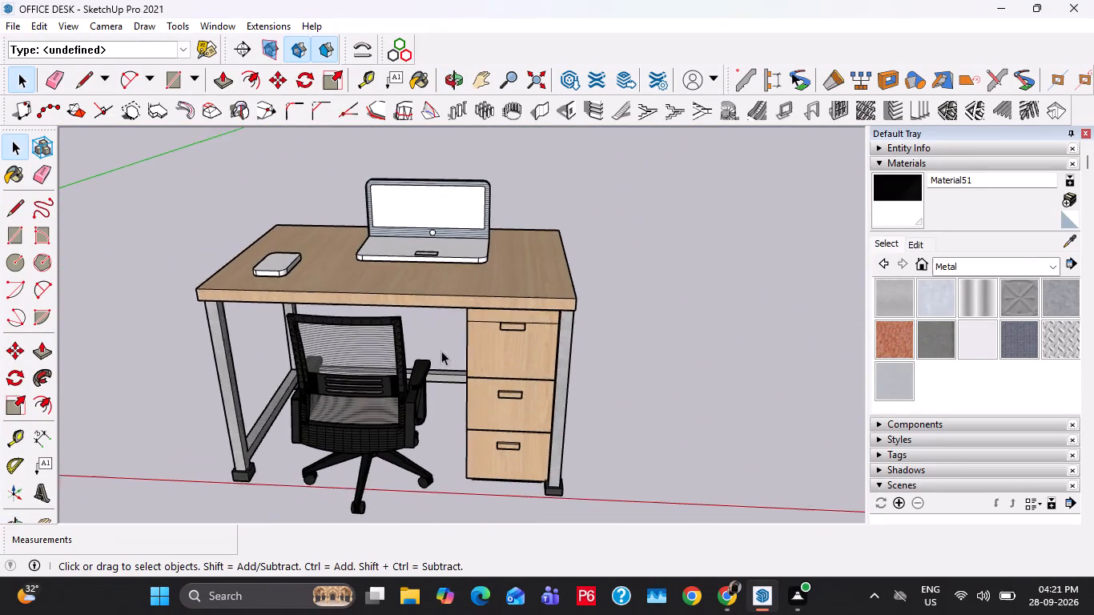
scroll(441, 351, "up", 1)
middle_click_drag(441, 351, 473, 324)
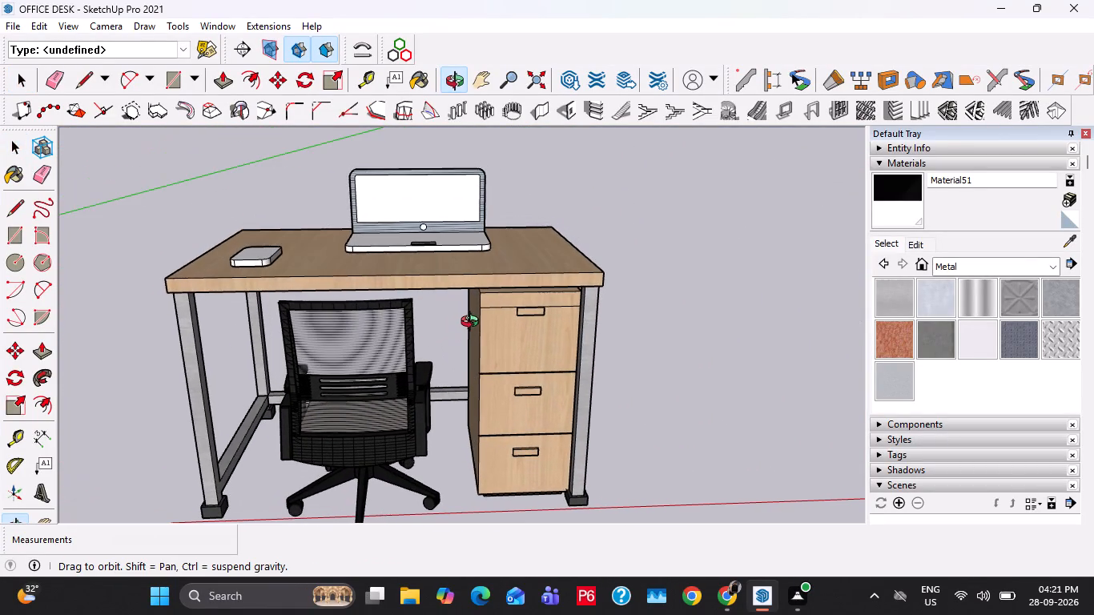
middle_click_drag(473, 324, 470, 339)
left_click(7, 34)
left_click(11, 24)
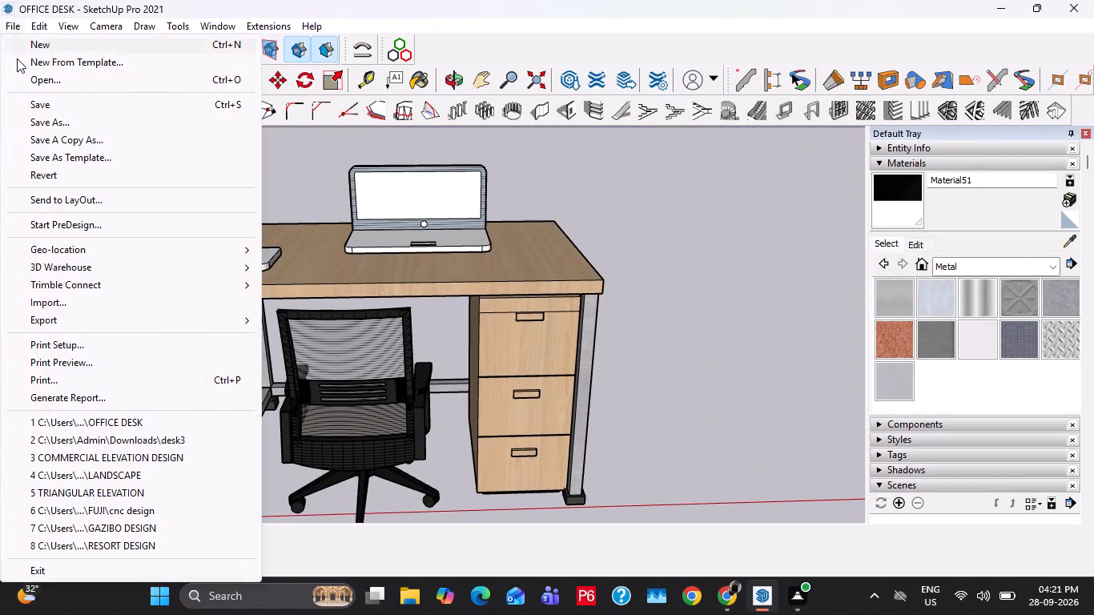
left_click(47, 324)
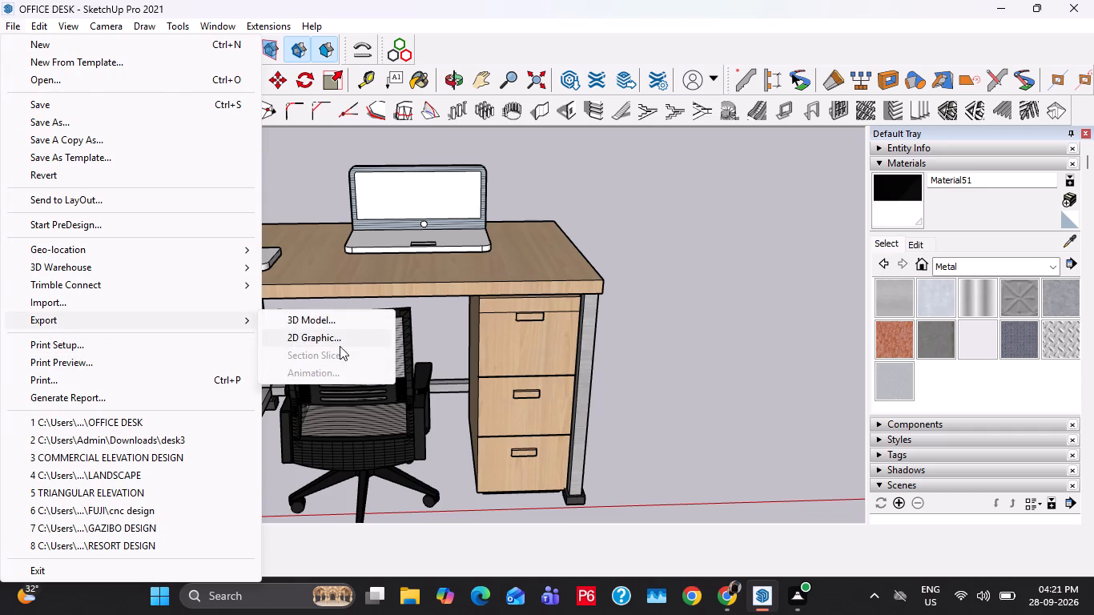
left_click(337, 336)
left_click(484, 351)
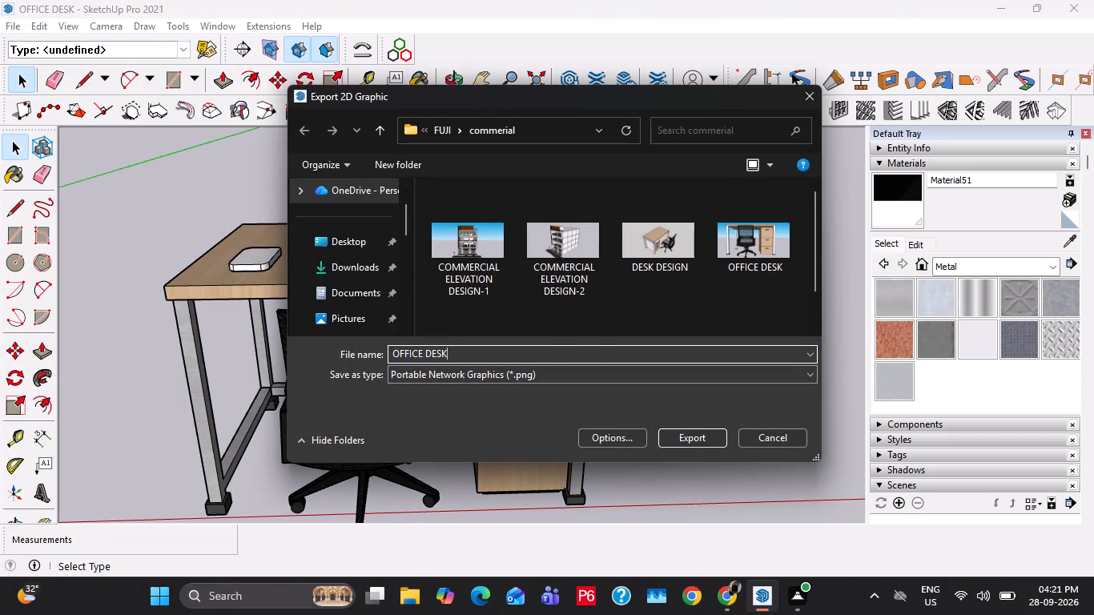
key("equal")
key("4")
key("Return")
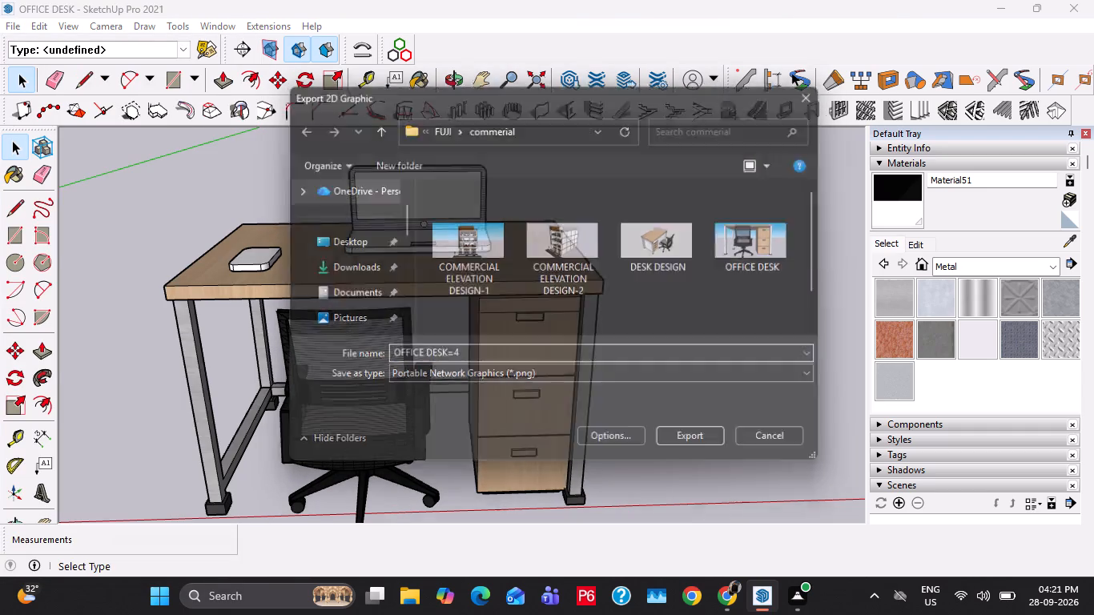
Add a scene that stores the current front view of the desk and activate it.
scroll(968, 448, "down", 1)
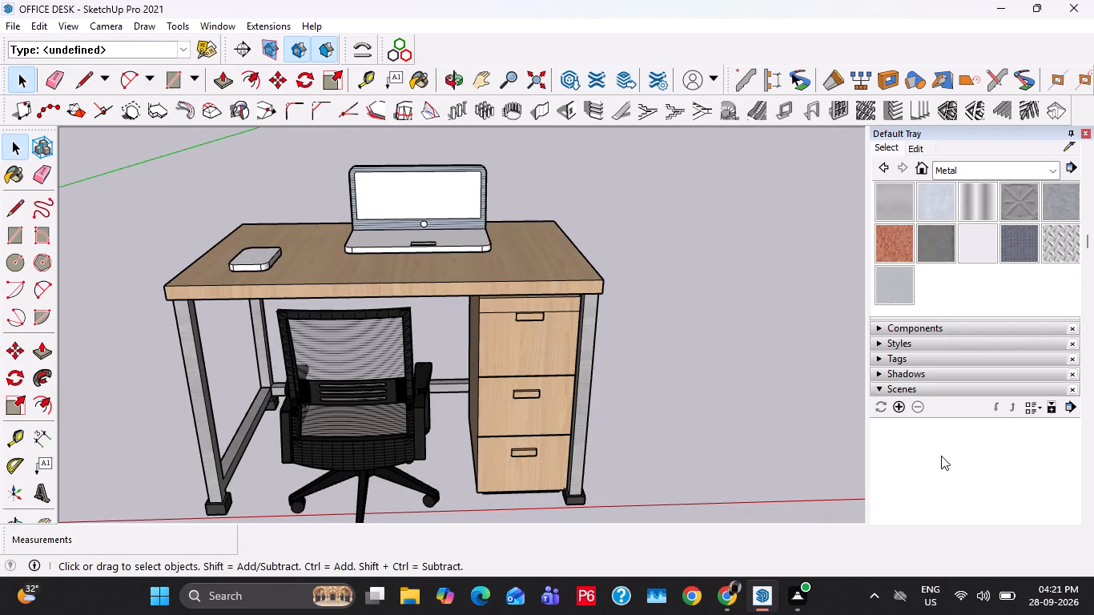
left_click(898, 405)
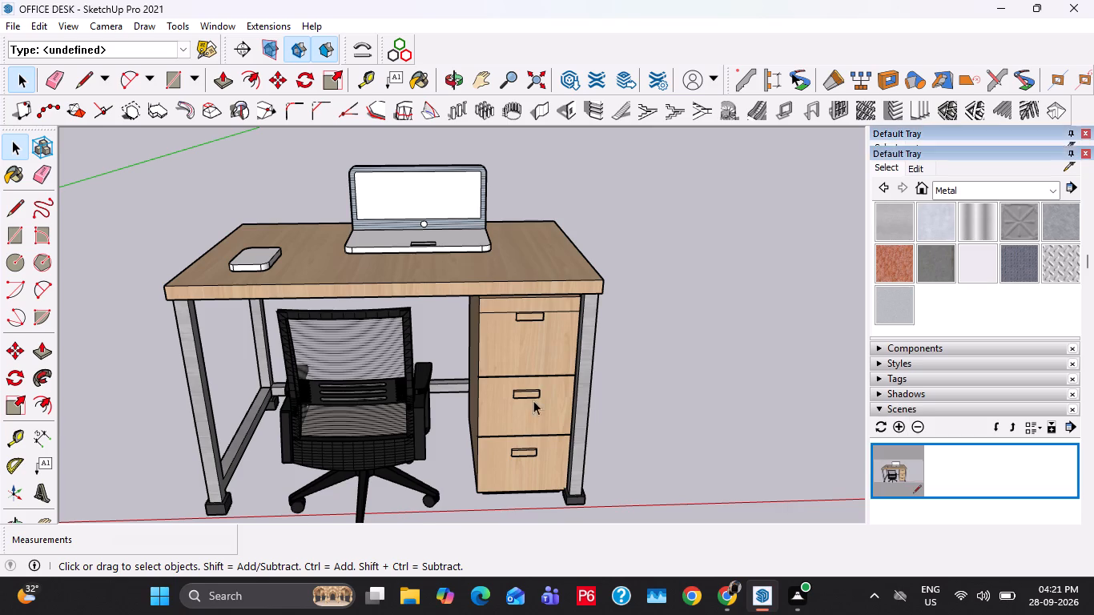
left_click(85, 132)
Add a second scene from an angled view showing the desk's front and the outer side of the drawer unit.
middle_click_drag(549, 409, 546, 389)
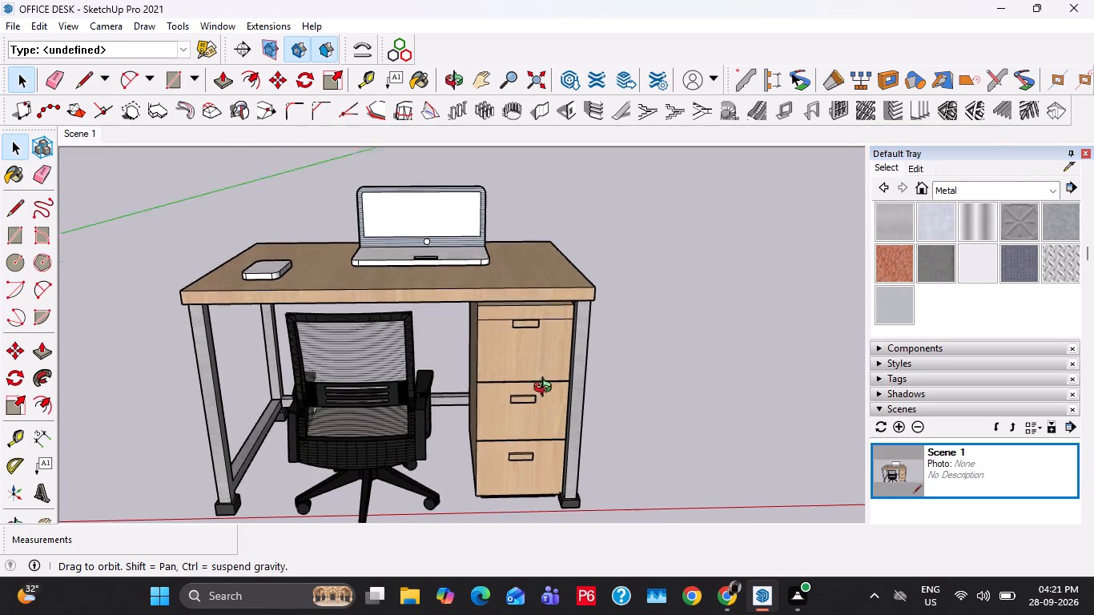
middle_click_drag(546, 389, 538, 328)
middle_click_drag(467, 351, 452, 289)
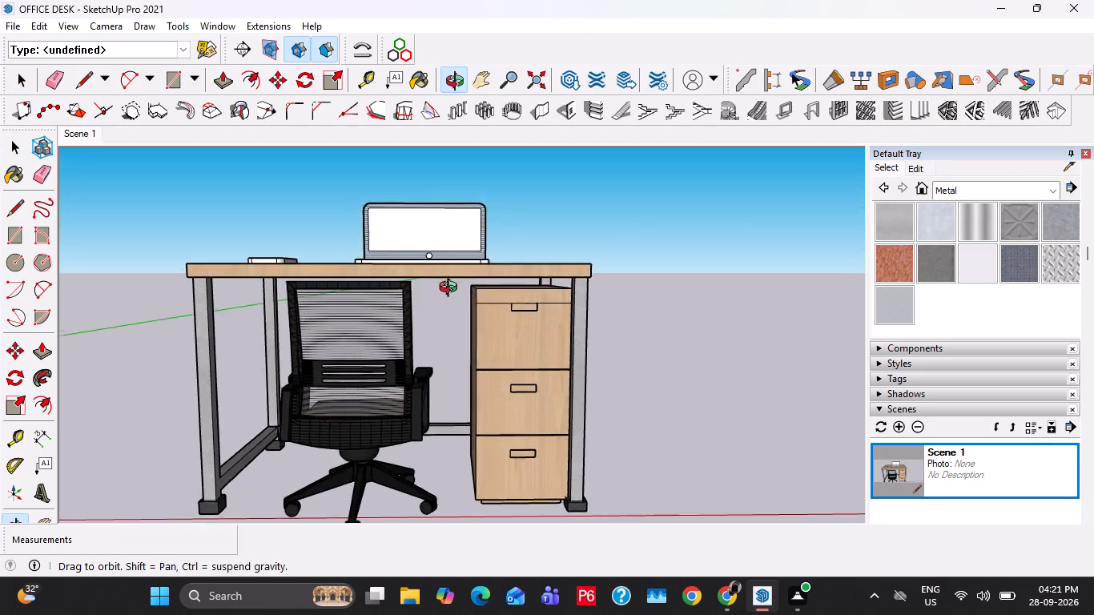
middle_click_drag(452, 289, 325, 324)
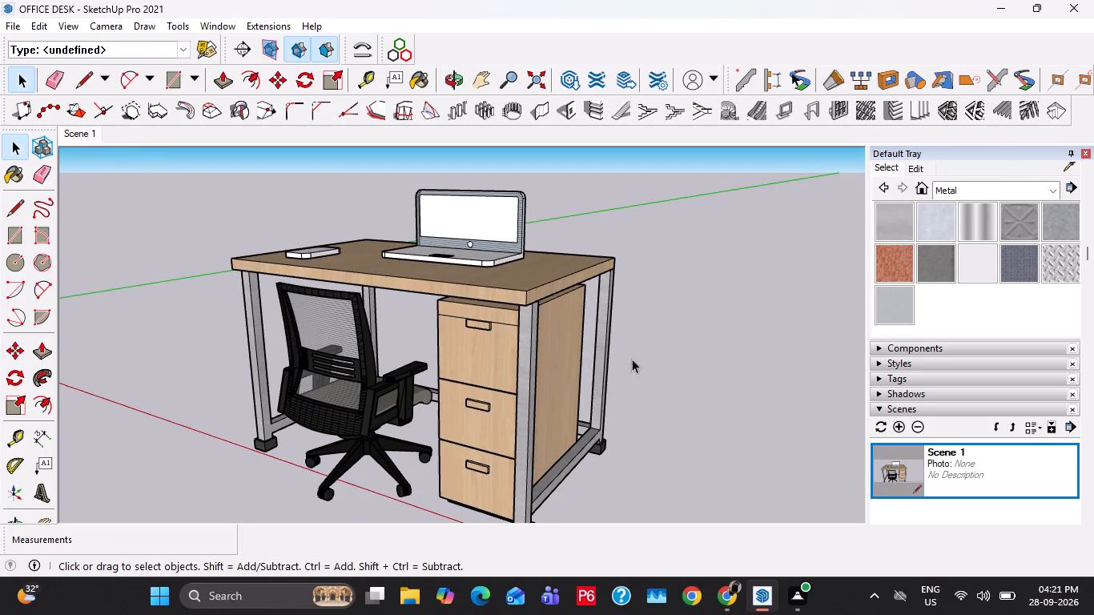
left_click(899, 428)
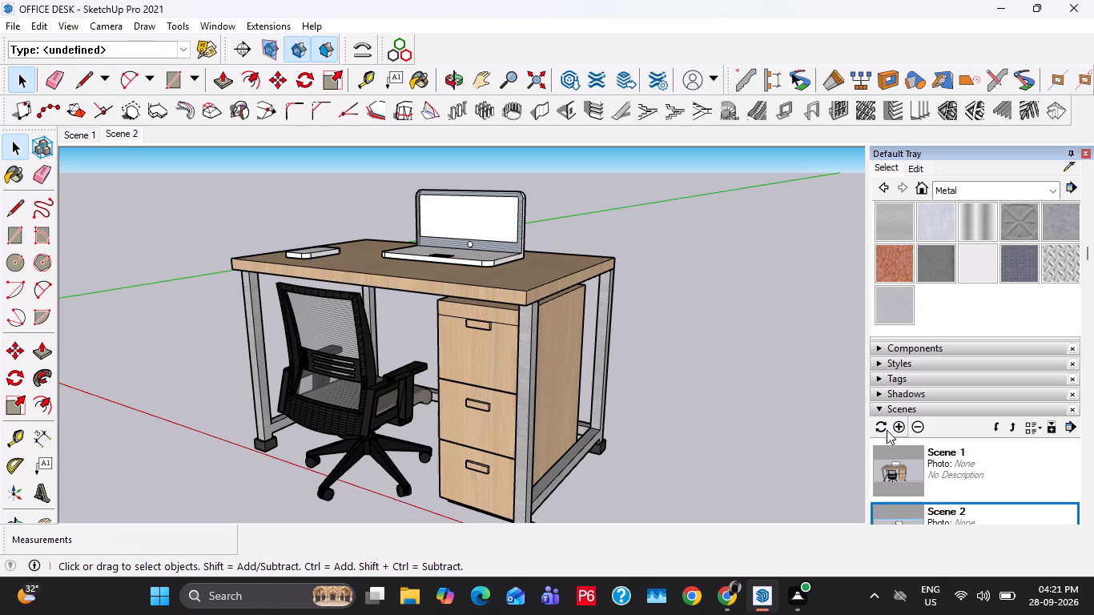
Save the office desk model with its scenes.
middle_click_drag(725, 452, 722, 431)
key("ctrl+s")
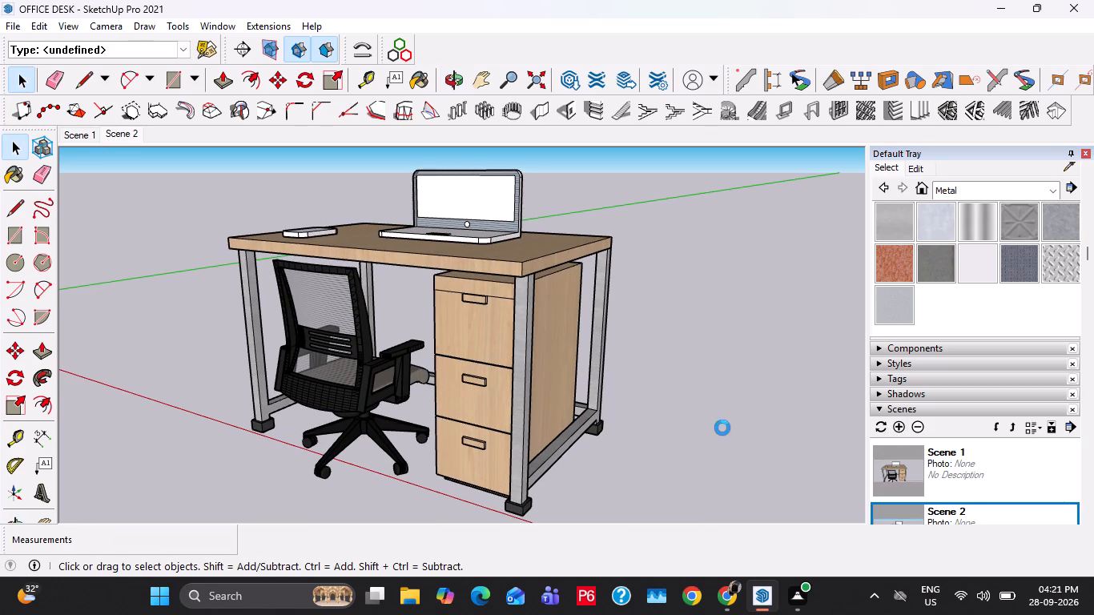
key("space")
key("space")
Examine the desk, drawer unit and chair from underneath and from a low angle behind.
scroll(341, 291, "up", 12)
middle_click_drag(267, 334, 626, 149)
scroll(631, 147, "up", 1)
scroll(636, 210, "down", 7)
middle_click_drag(493, 288, 719, 53)
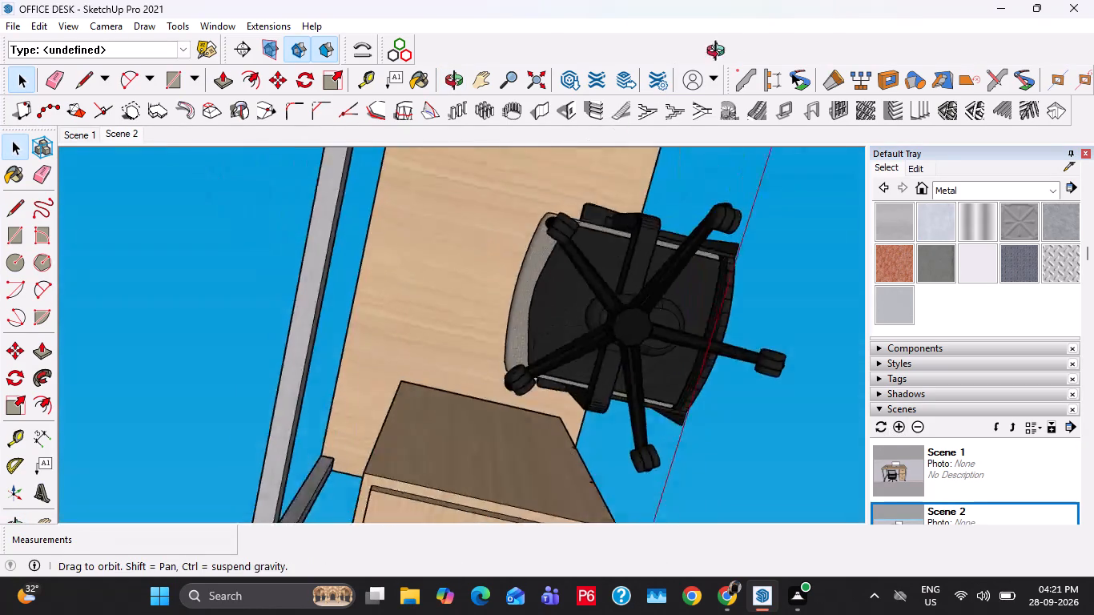
middle_click_drag(719, 53, 818, 351)
scroll(821, 339, "up", 1)
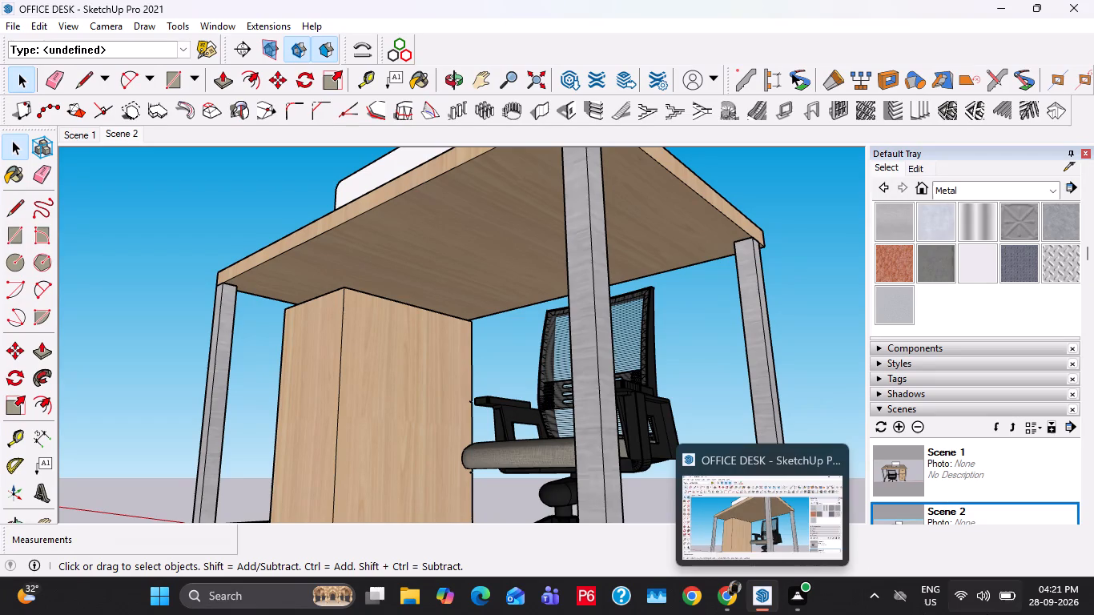
key("space")
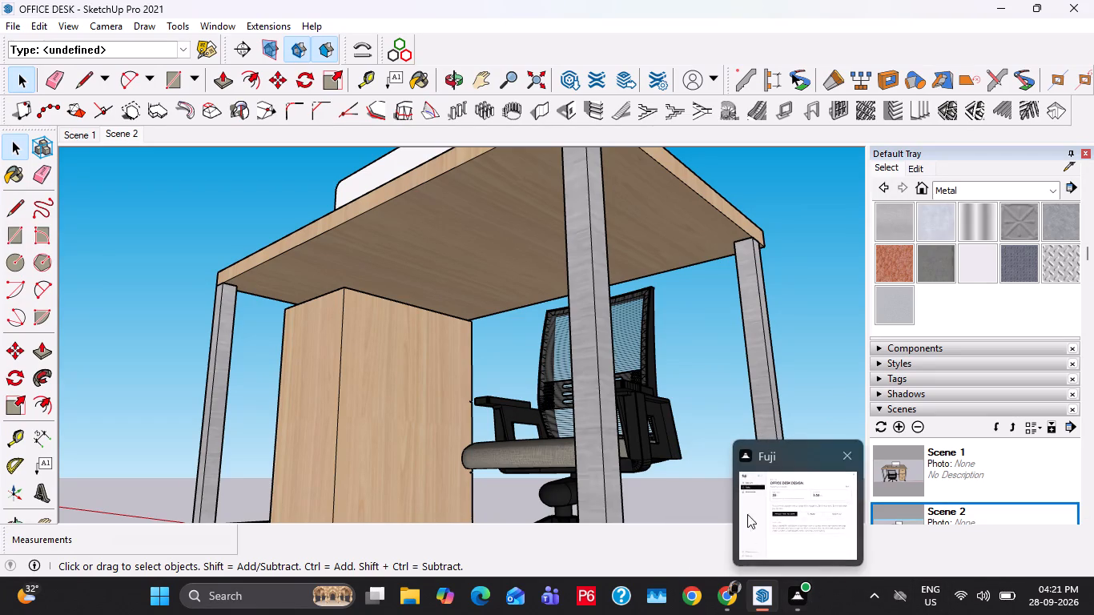